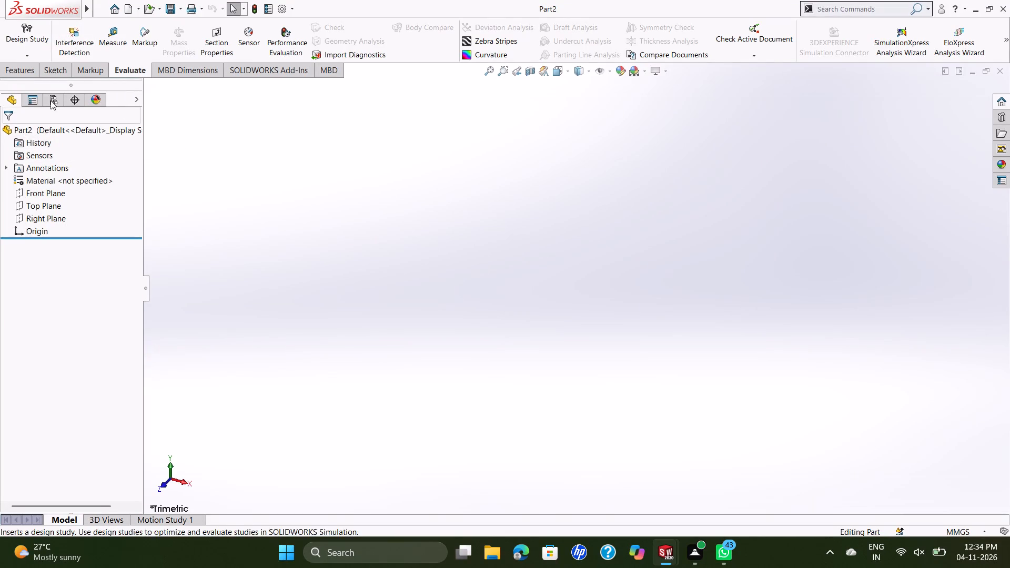
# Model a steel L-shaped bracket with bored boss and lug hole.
# Sketch a centre rectangle on the Top Plane, centred on the origin, 130 mm wide and 50 mm high.
pyautogui.click(54, 207)
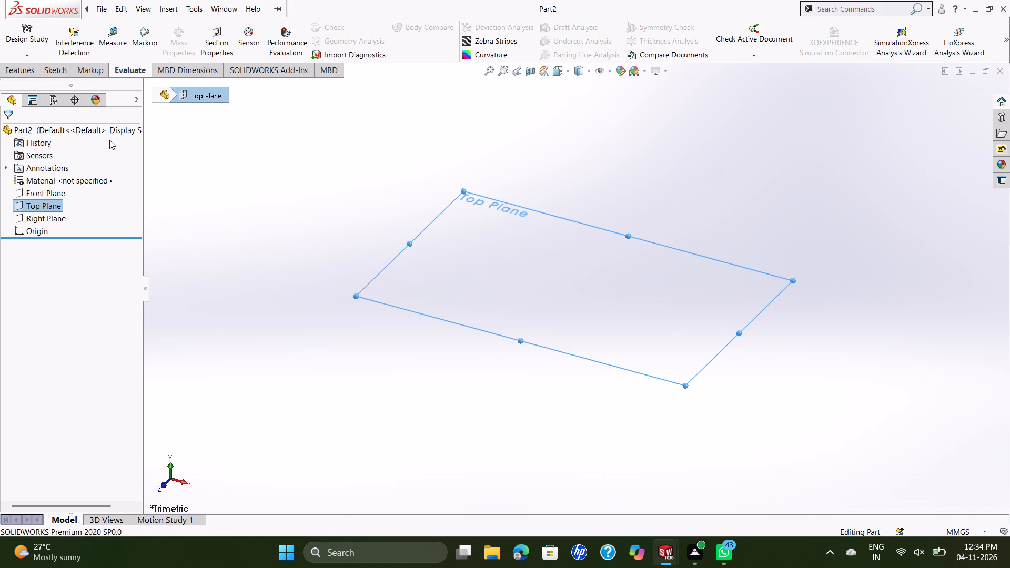
pyautogui.hotkey('ctrl', '8')
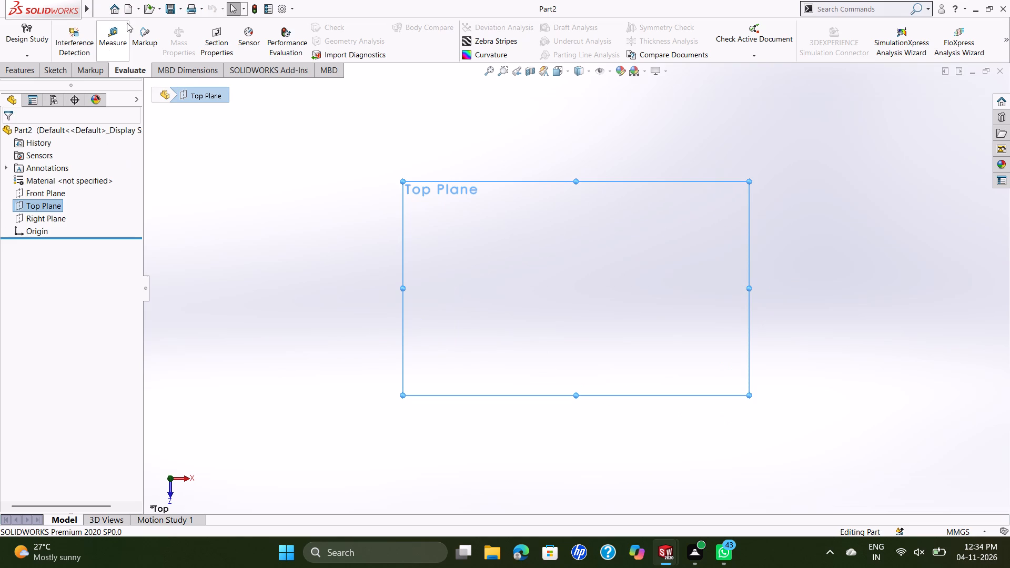
pyautogui.click(43, 73)
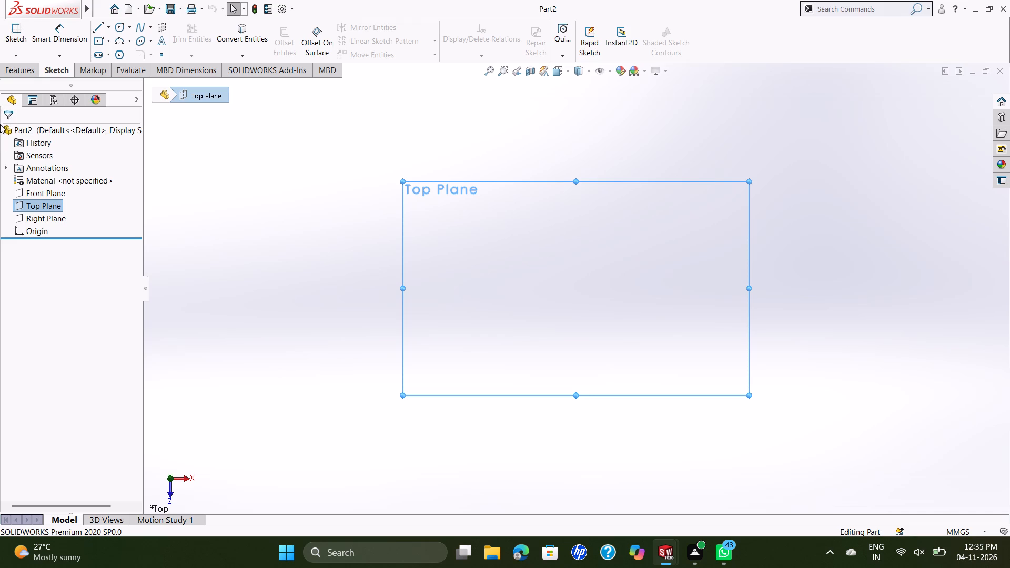
pyautogui.click(99, 40)
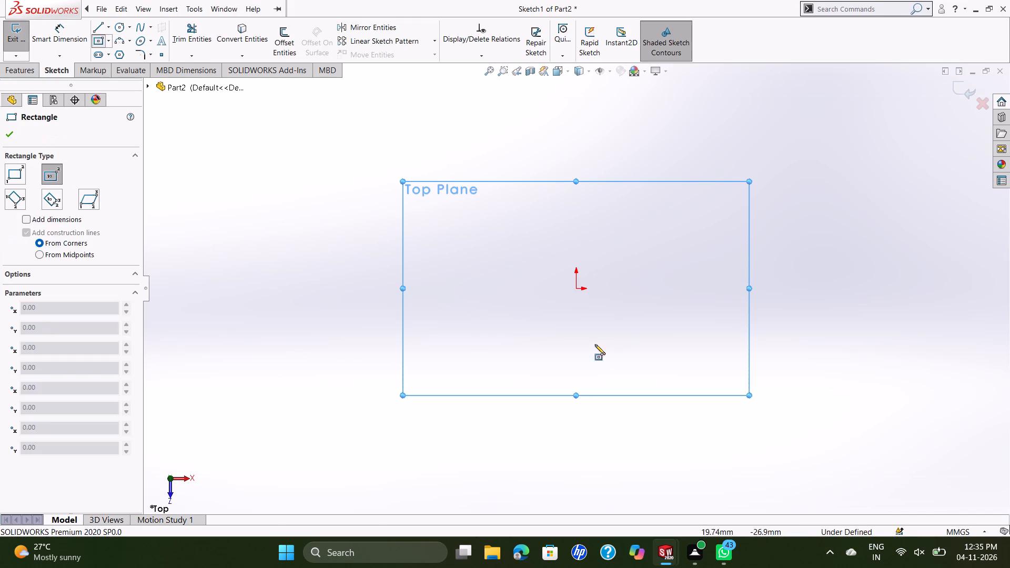
pyautogui.click(577, 287)
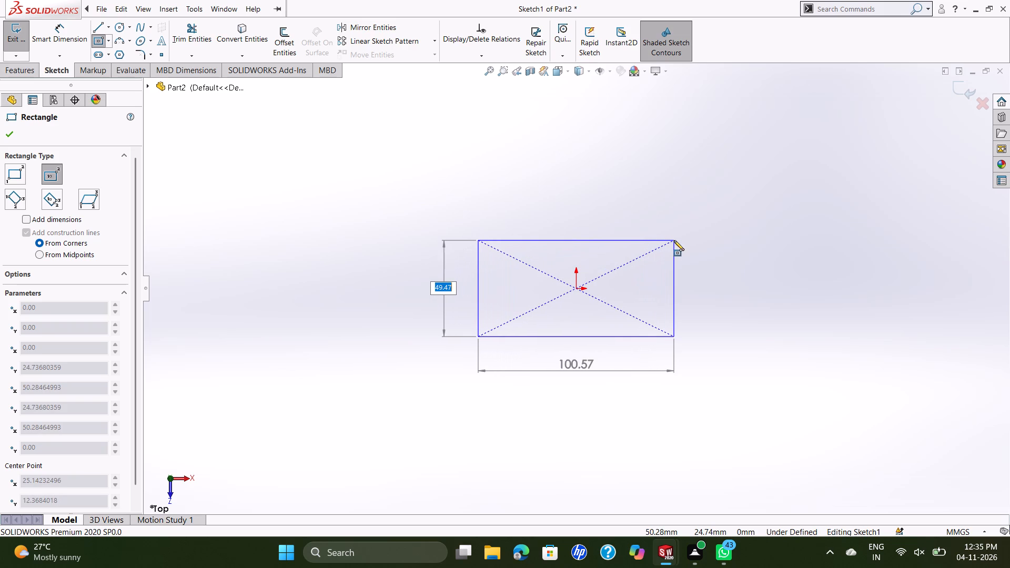
pyautogui.write('50')
pyautogui.press('Return')
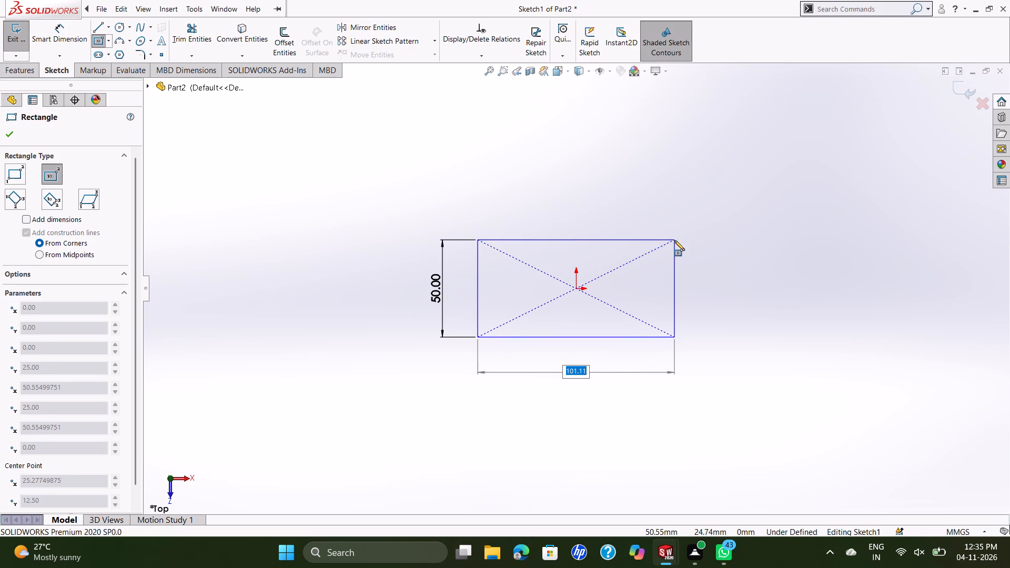
pyautogui.write('130')
pyautogui.press('Return')
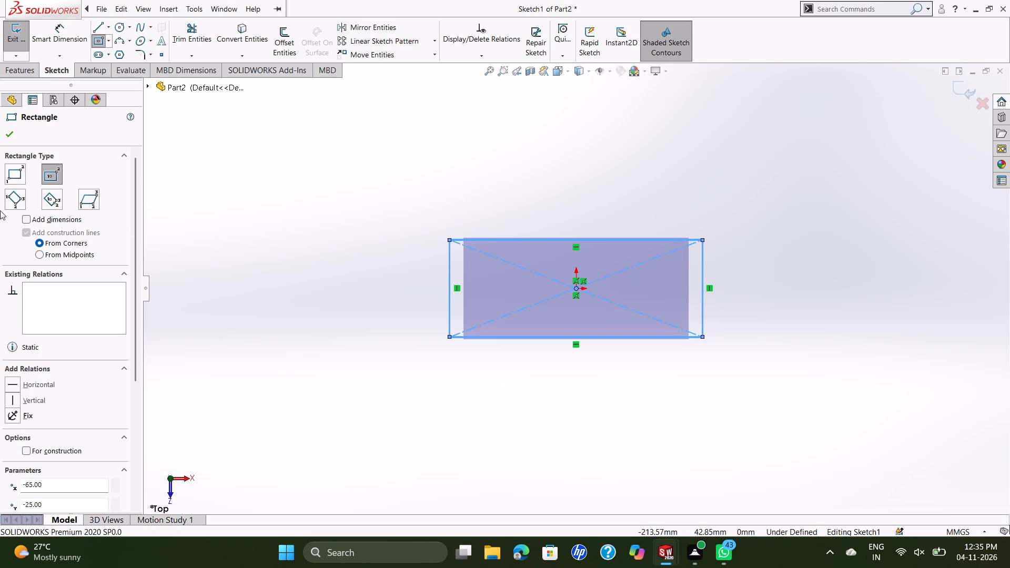
pyautogui.click(8, 141)
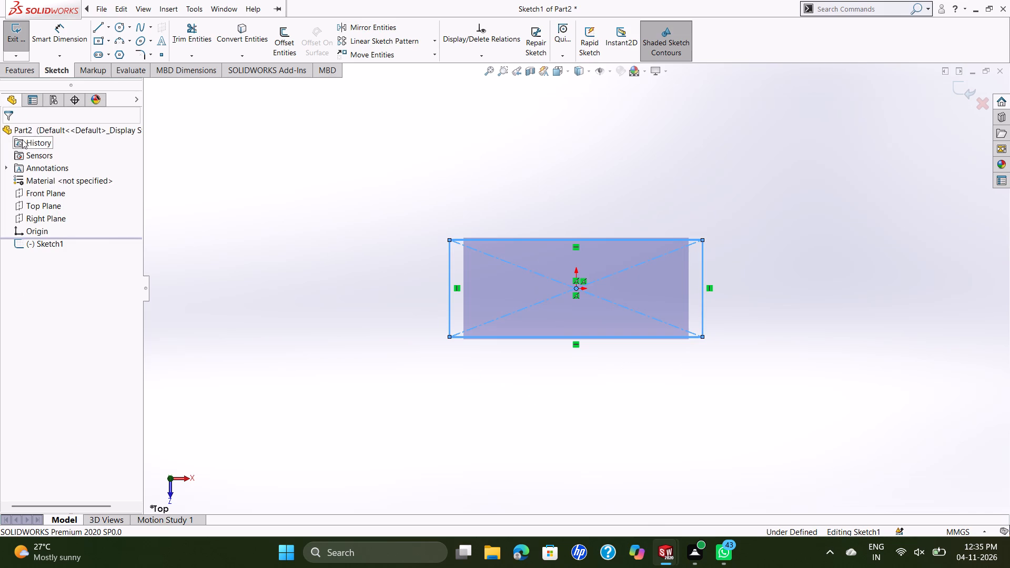
pyautogui.press('Escape')
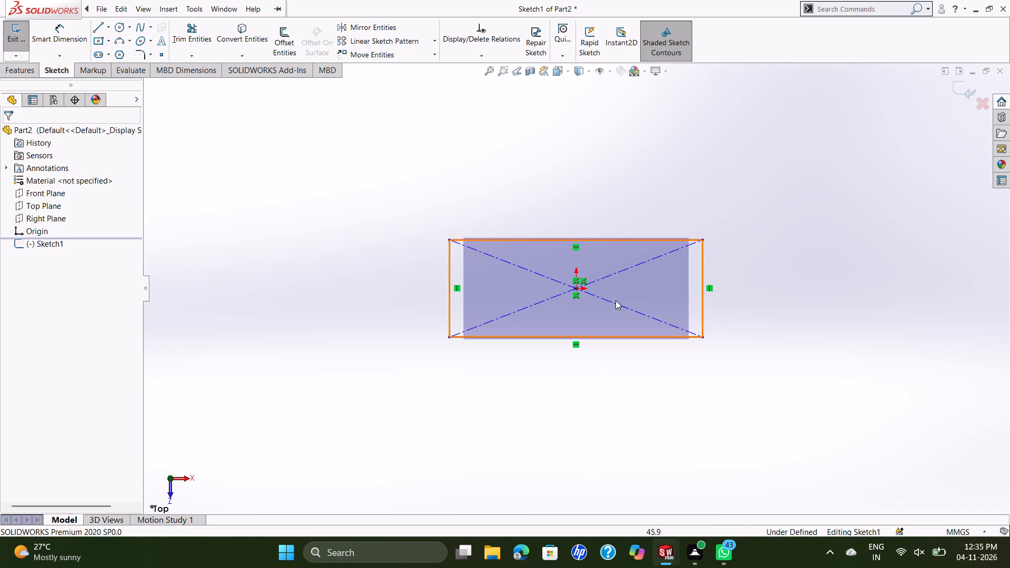
# Turn off the shaded sketch contours.
pyautogui.scroll(3, 585, 311)
pyautogui.scroll(-6, 588, 312)
pyautogui.scroll(-2, 603, 265)
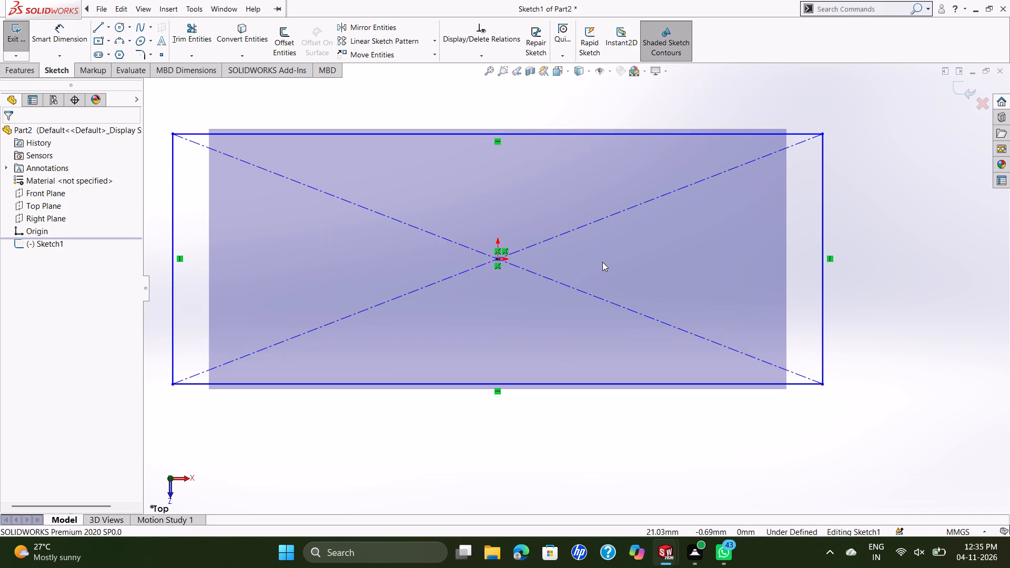
pyautogui.click(692, 40)
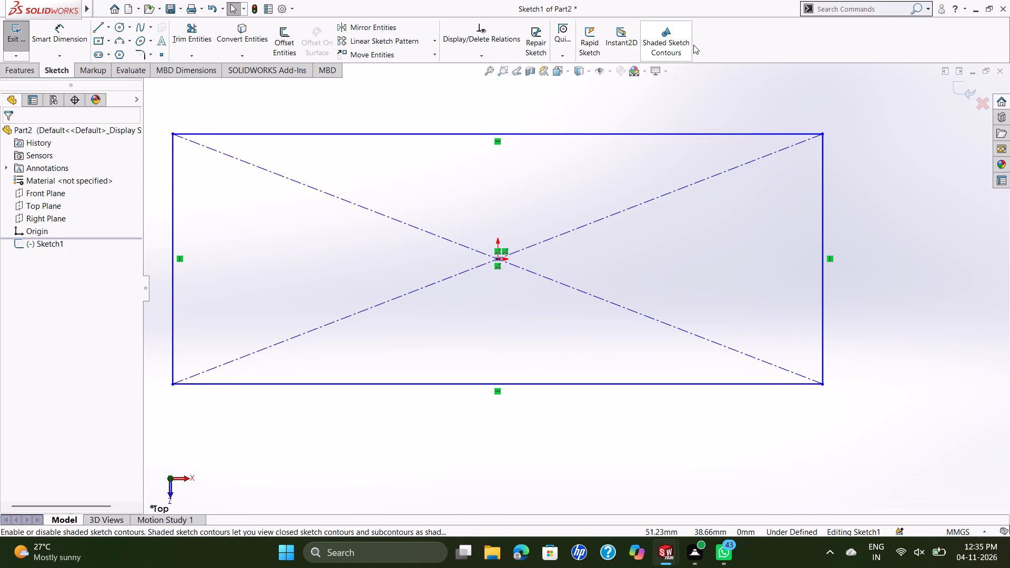
pyautogui.moveTo(490, 0); pyautogui.dragTo(623, 19, button='right')
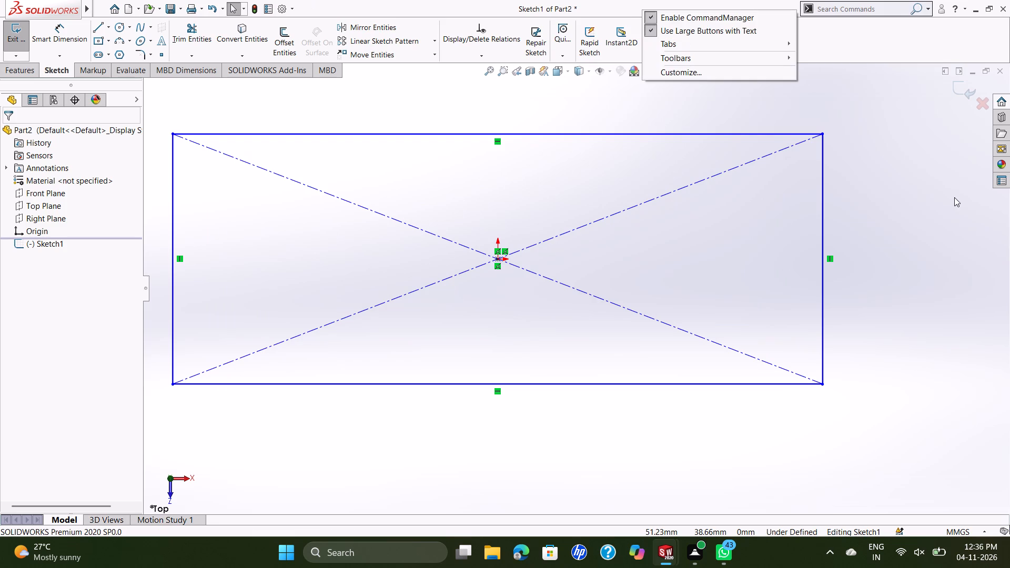
pyautogui.click(661, 118)
# Add Smart Dimensions to the rectangle: 50 mm on its left vertical side and 130 mm on its upper edge.
pyautogui.scroll(-3, 661, 118)
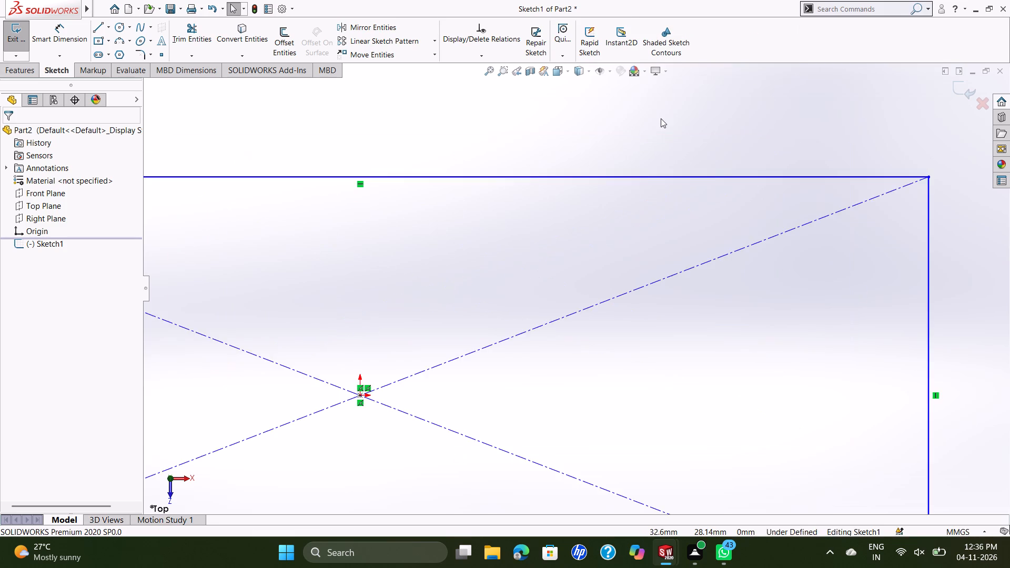
pyautogui.scroll(6, 678, 149)
pyautogui.scroll(-1, 404, 382)
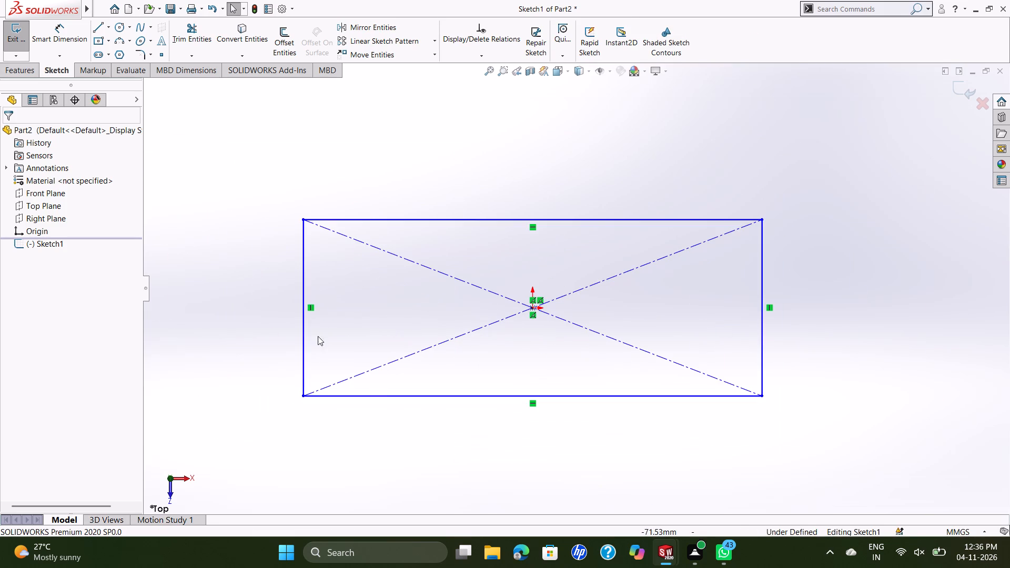
pyautogui.click(60, 33)
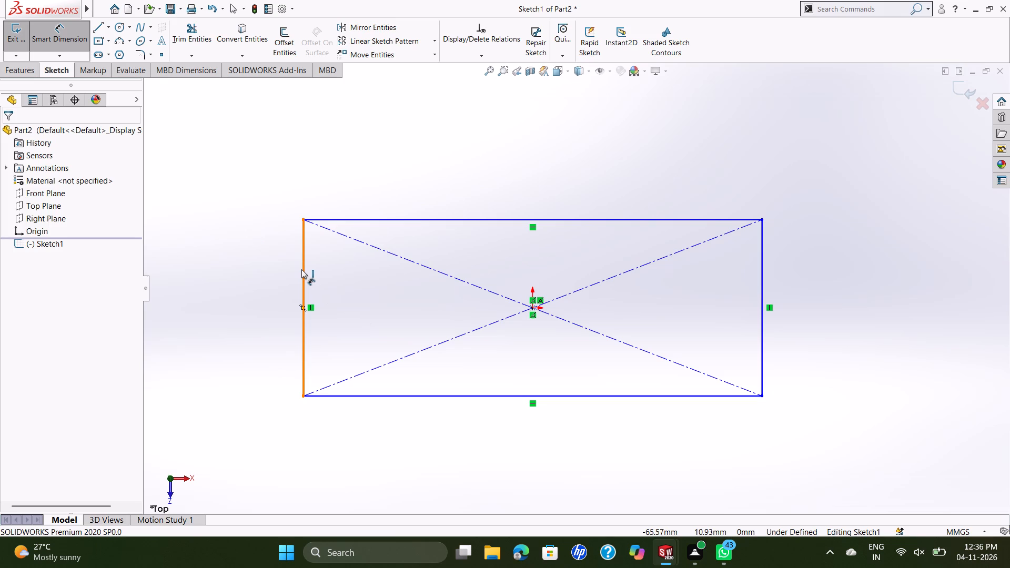
pyautogui.click(301, 269)
pyautogui.click(260, 262)
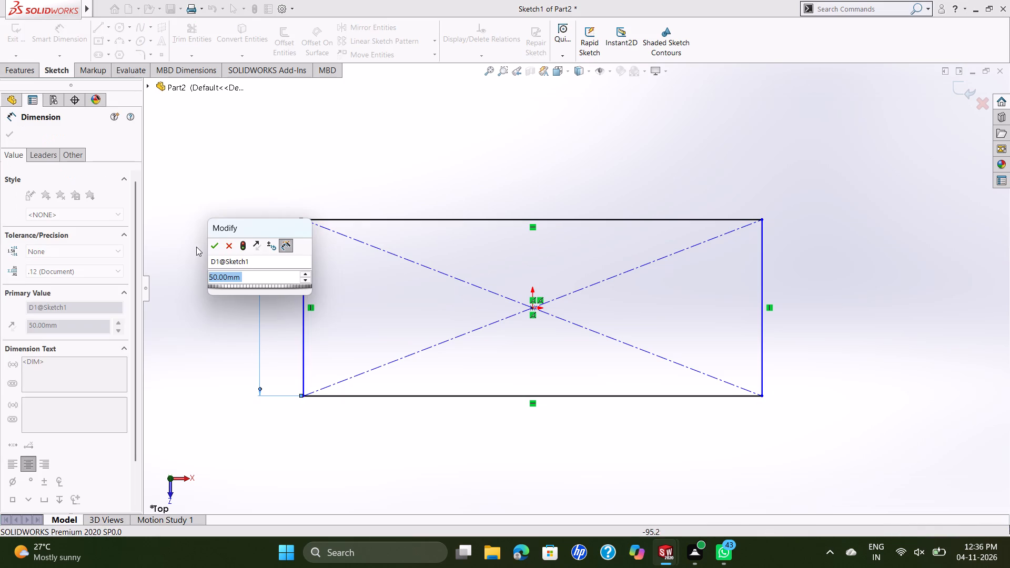
pyautogui.click(215, 244)
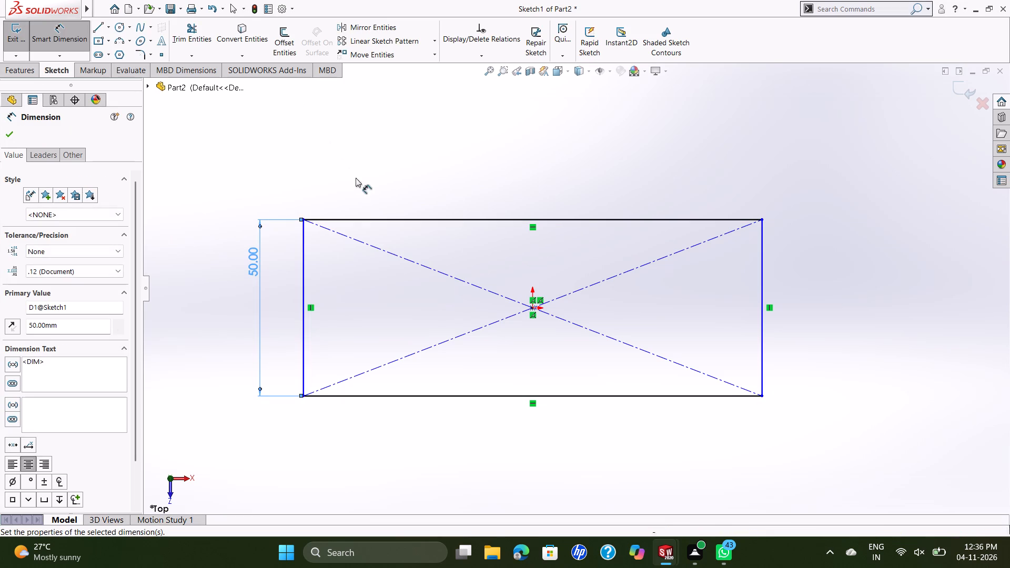
pyautogui.click(401, 220)
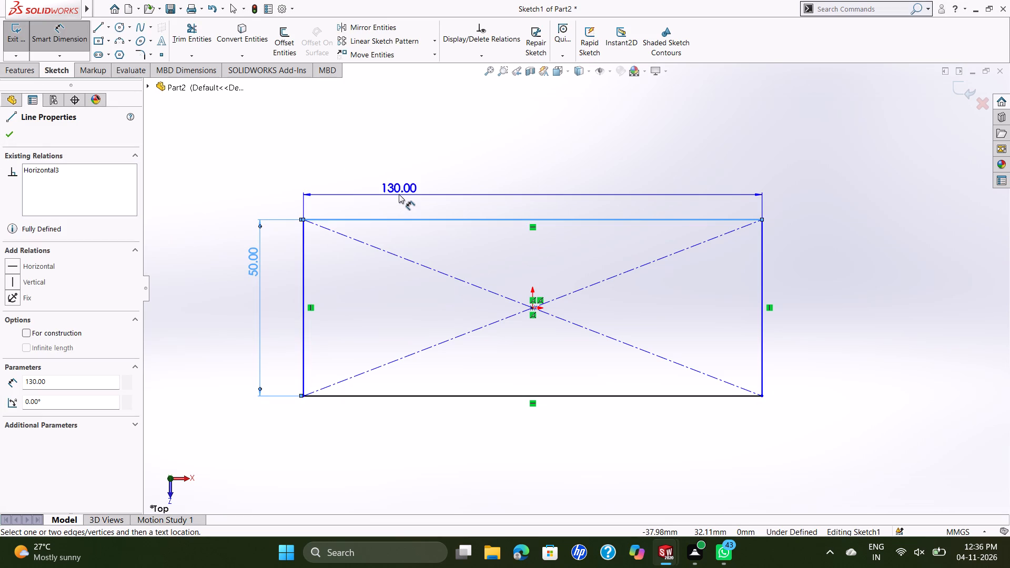
pyautogui.click(400, 188)
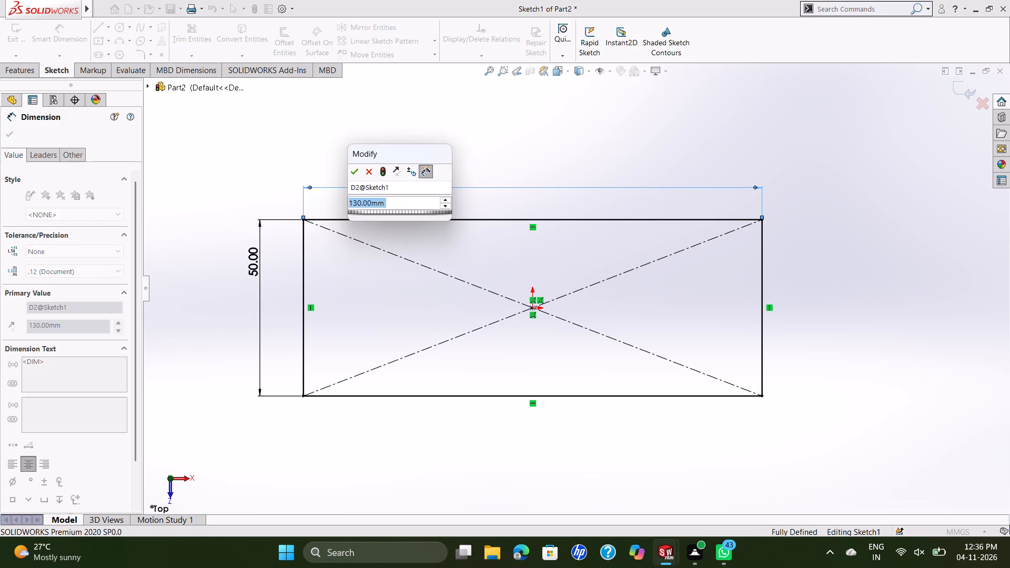
pyautogui.click(362, 167)
pyautogui.click(473, 138)
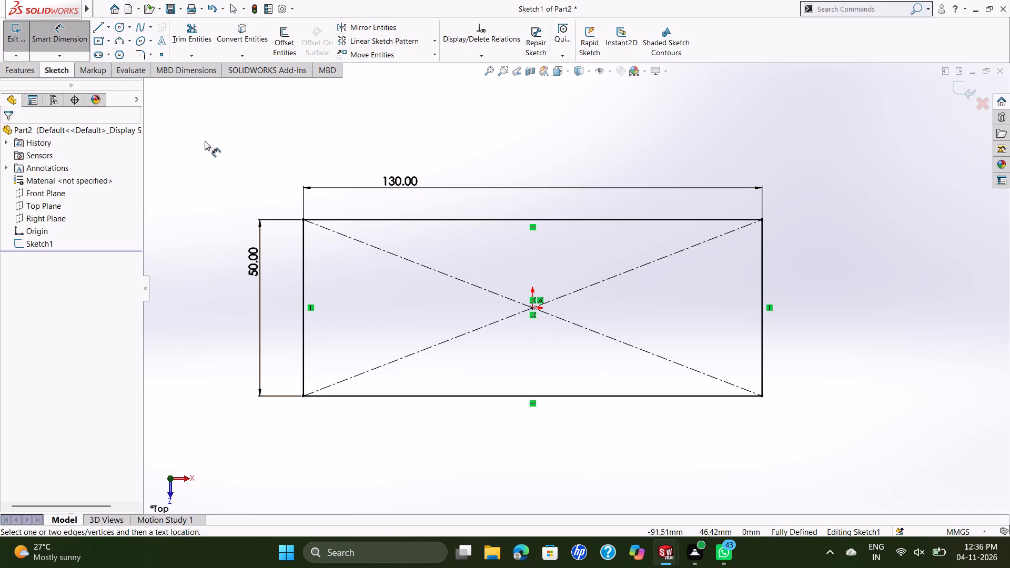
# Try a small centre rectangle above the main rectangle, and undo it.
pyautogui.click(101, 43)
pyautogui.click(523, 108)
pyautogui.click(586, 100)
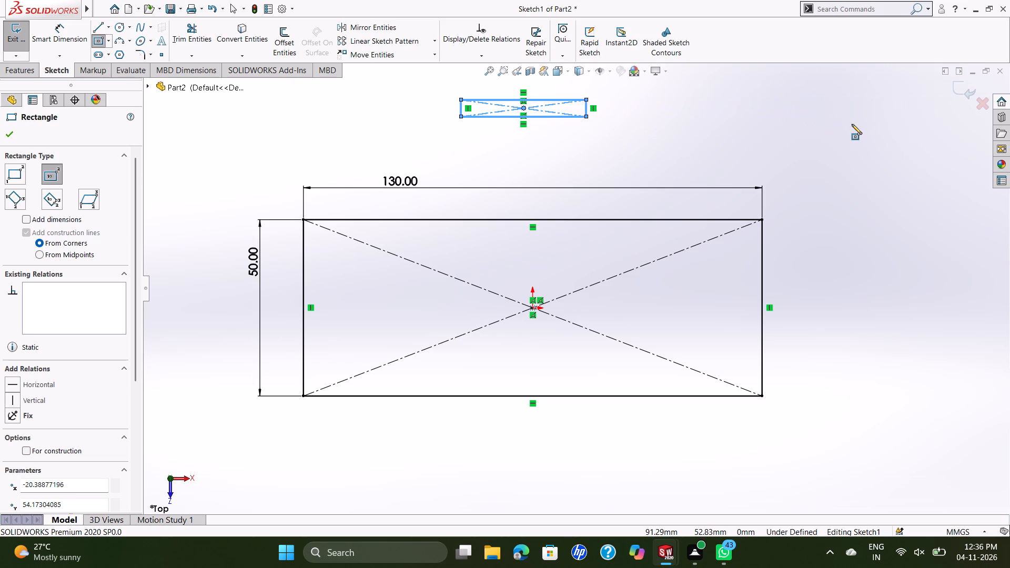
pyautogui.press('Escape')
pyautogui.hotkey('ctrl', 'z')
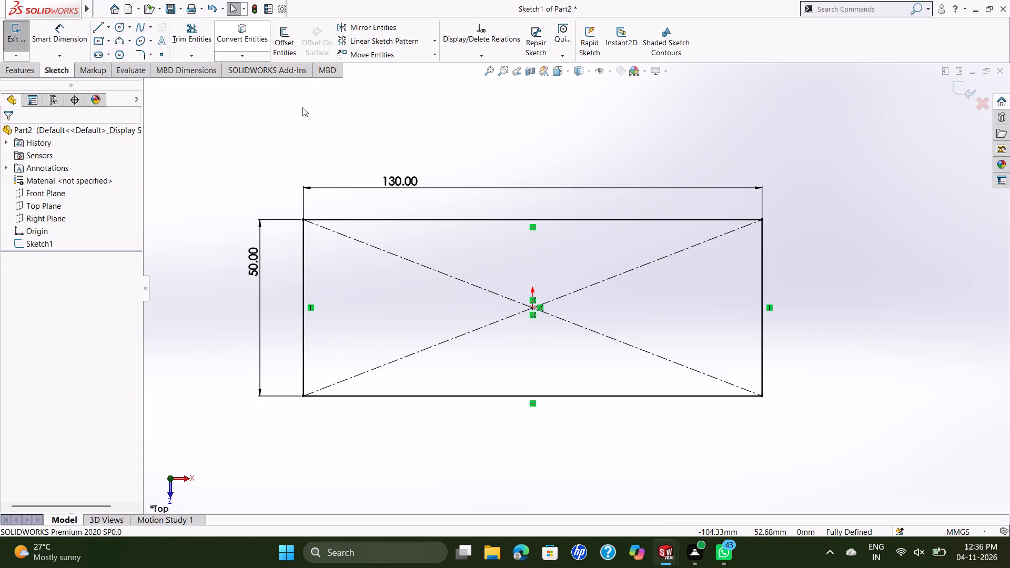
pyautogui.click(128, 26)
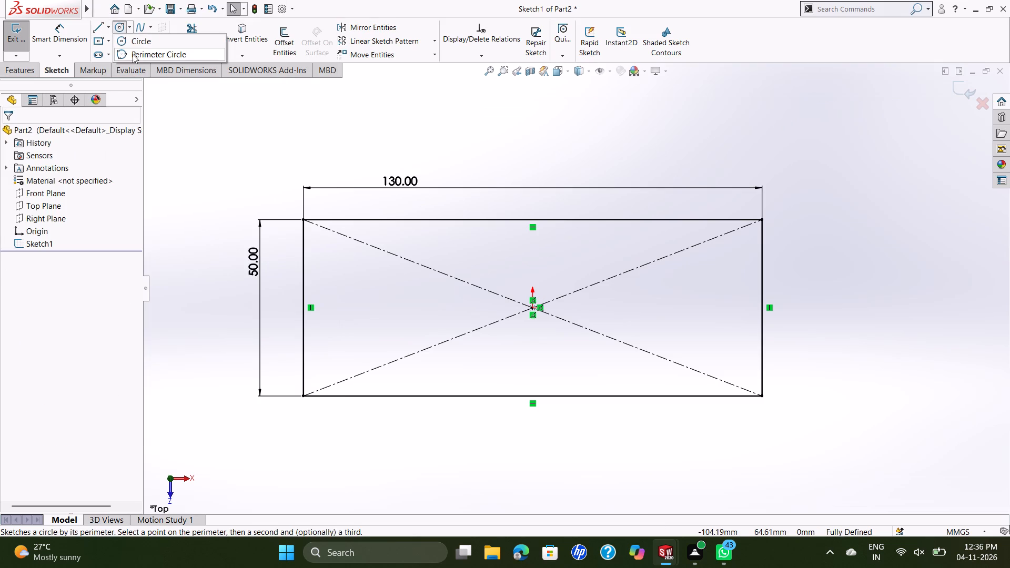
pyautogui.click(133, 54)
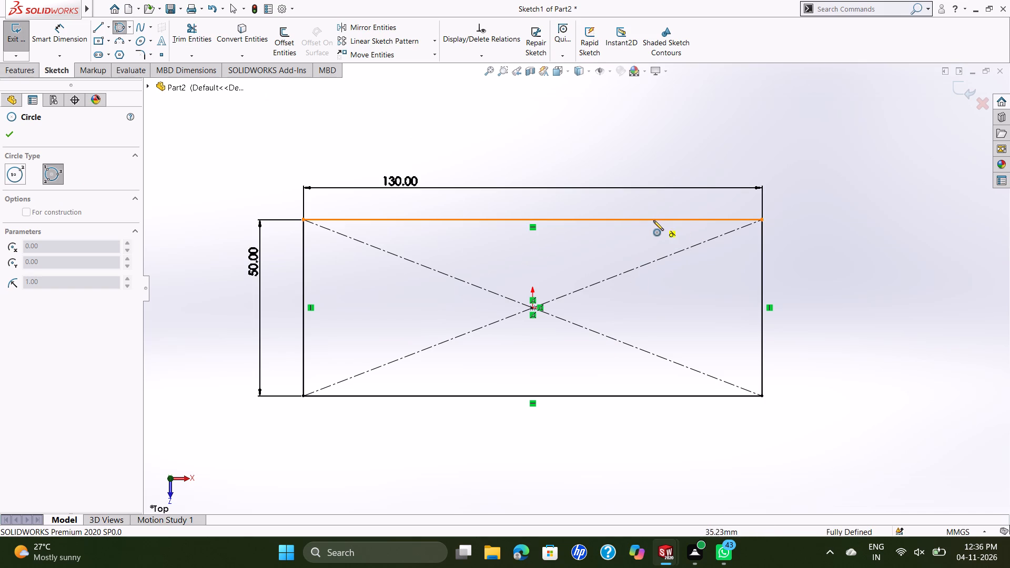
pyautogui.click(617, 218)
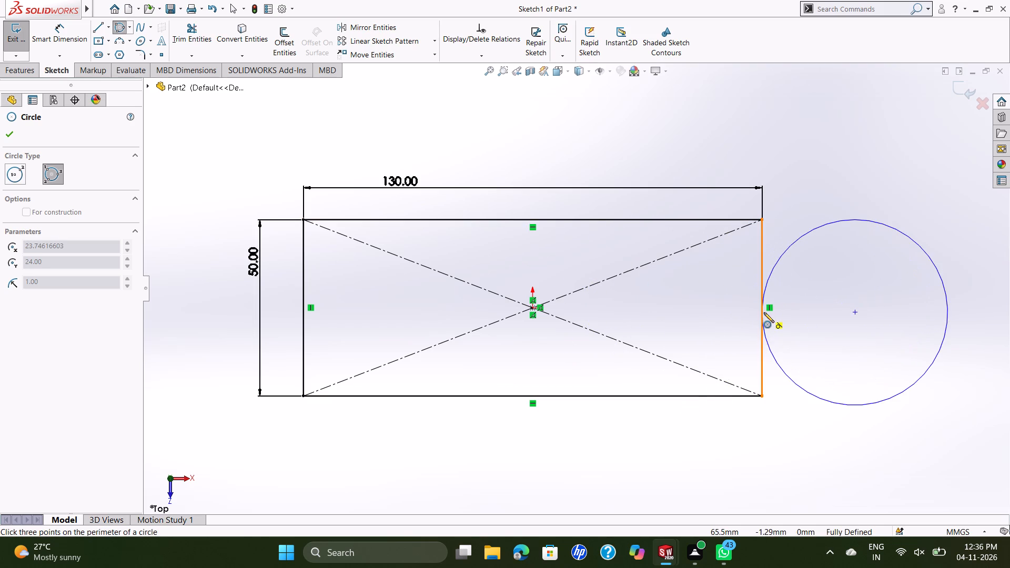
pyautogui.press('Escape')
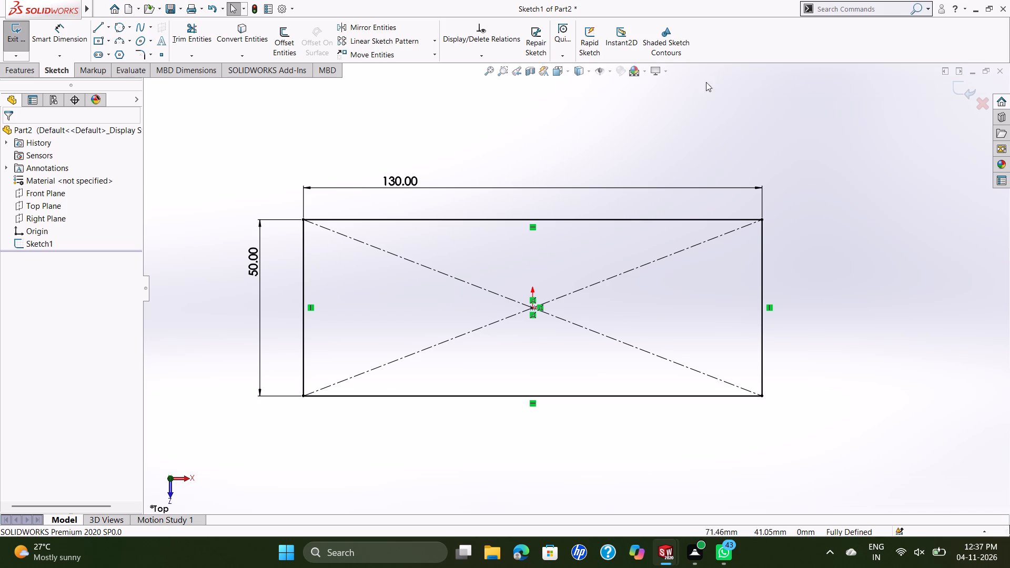
# Sketch a circle of radius 25 mm centred about 40 mm right of the origin, level with it and tangent to the rectangle's upper edge.
pyautogui.click(131, 31)
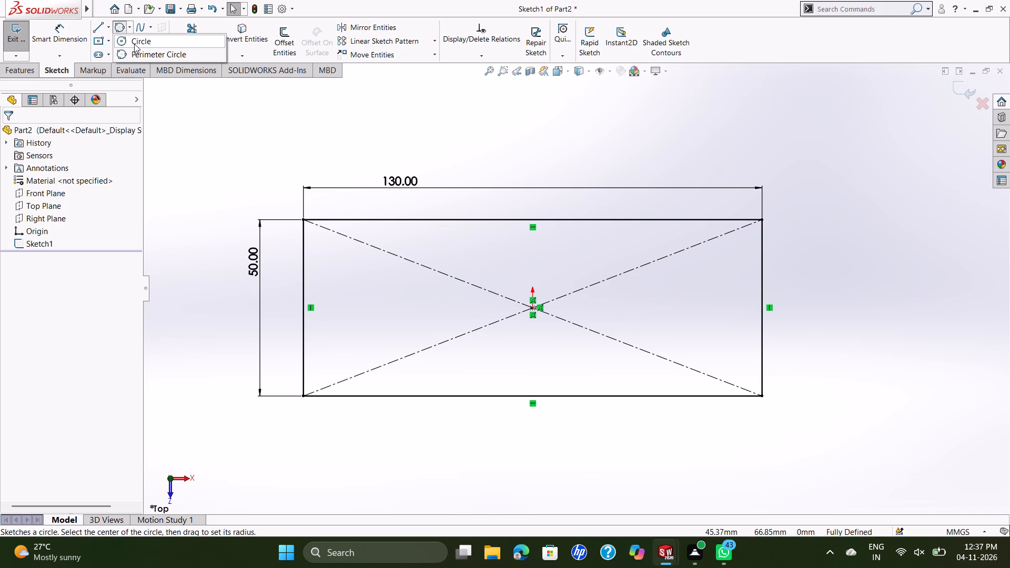
pyautogui.click(135, 42)
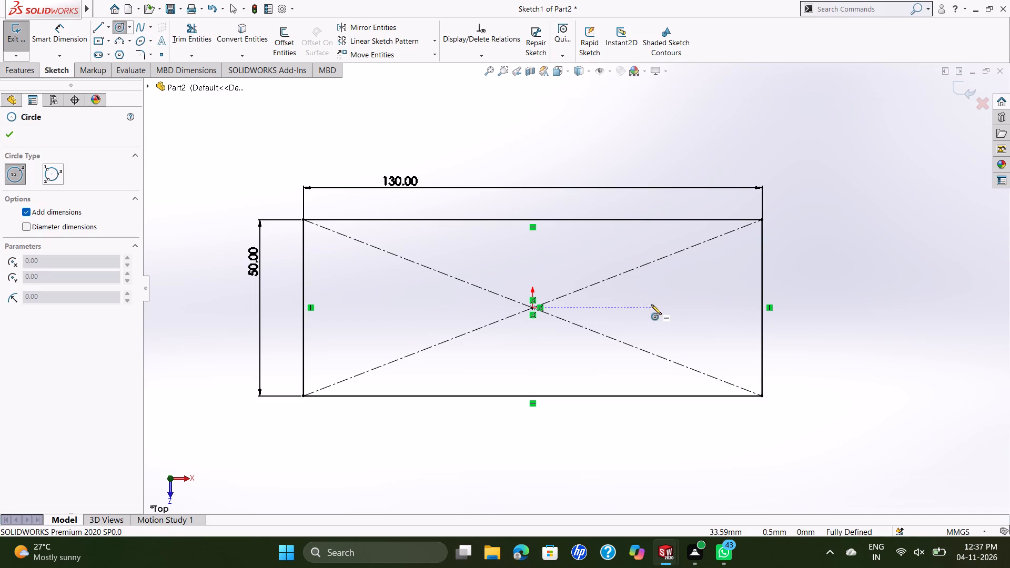
pyautogui.click(673, 308)
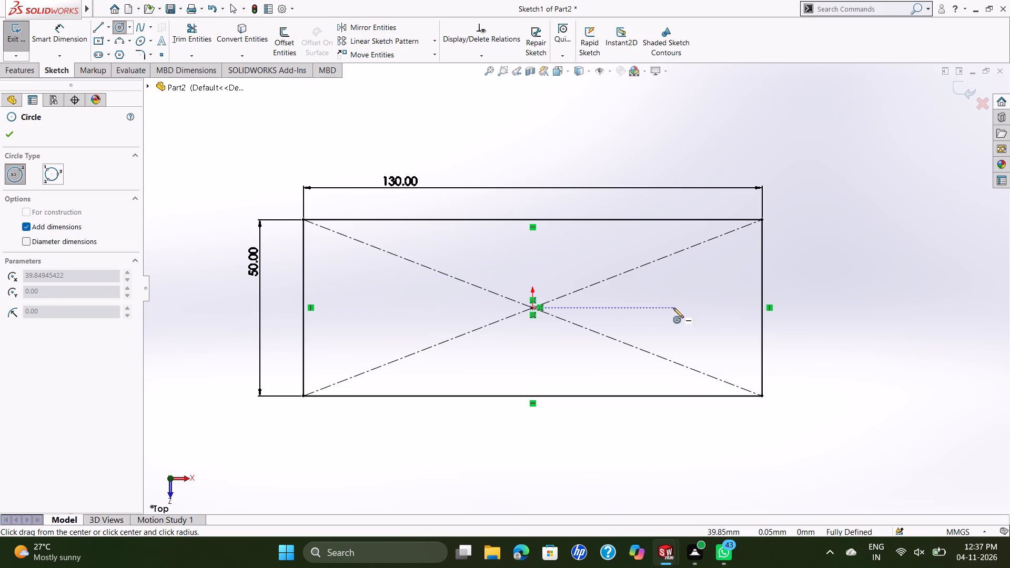
pyautogui.click(669, 218)
pyautogui.click(802, 241)
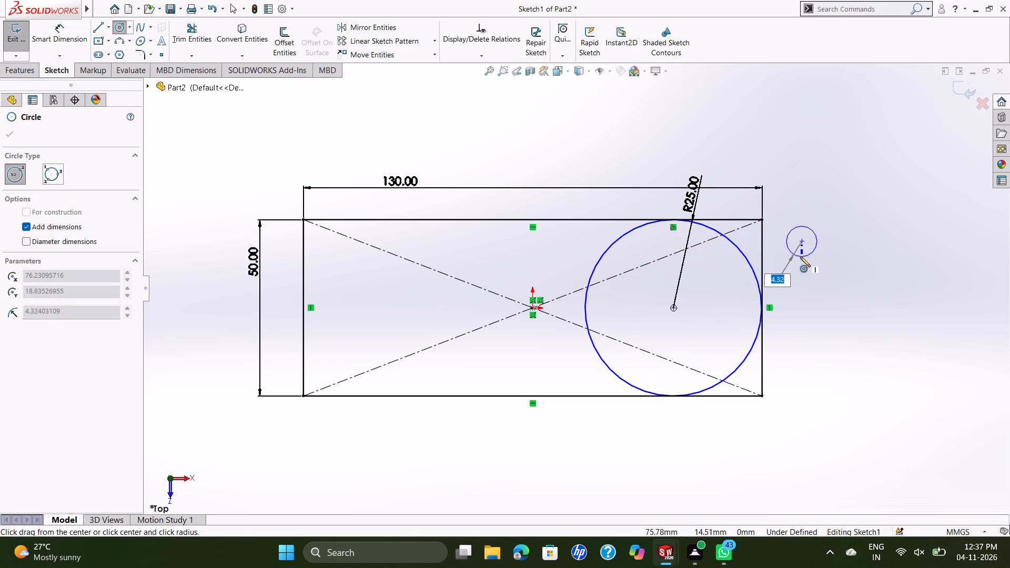
pyautogui.press('Escape')
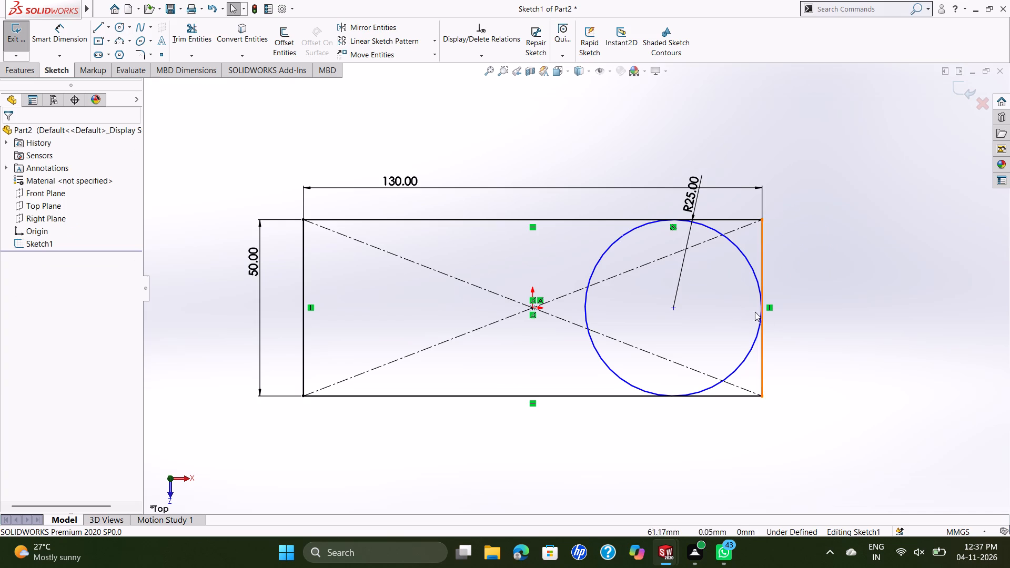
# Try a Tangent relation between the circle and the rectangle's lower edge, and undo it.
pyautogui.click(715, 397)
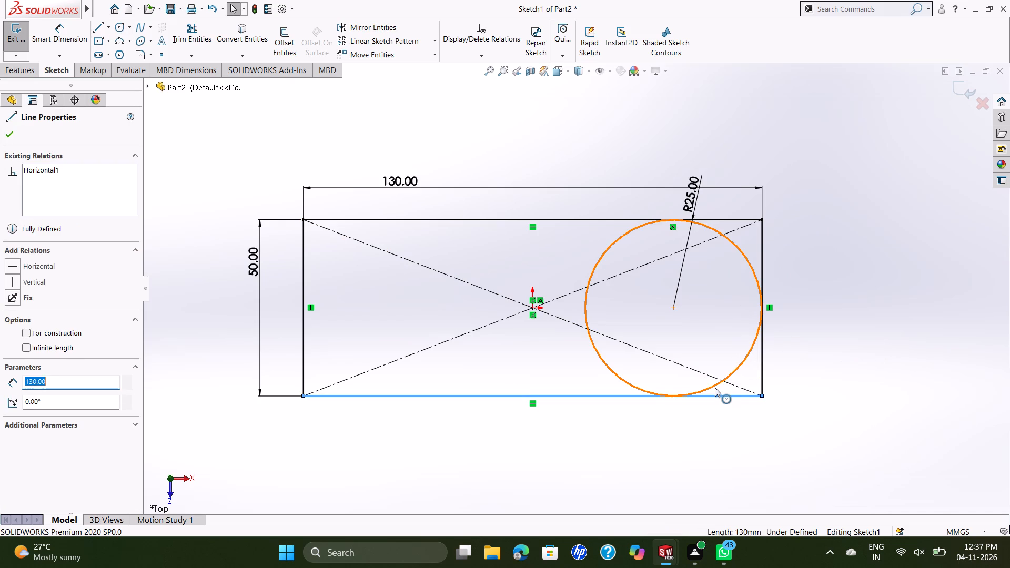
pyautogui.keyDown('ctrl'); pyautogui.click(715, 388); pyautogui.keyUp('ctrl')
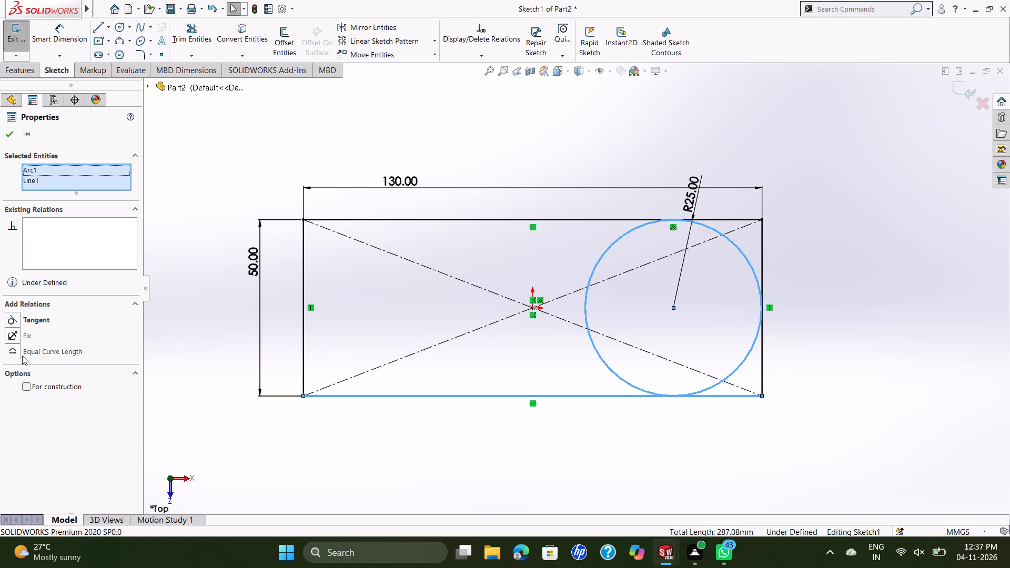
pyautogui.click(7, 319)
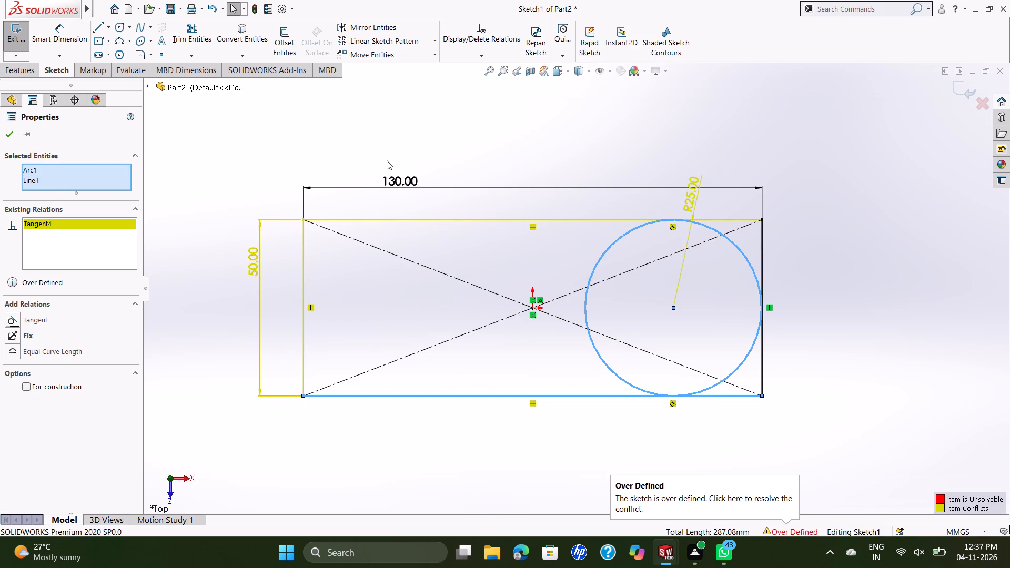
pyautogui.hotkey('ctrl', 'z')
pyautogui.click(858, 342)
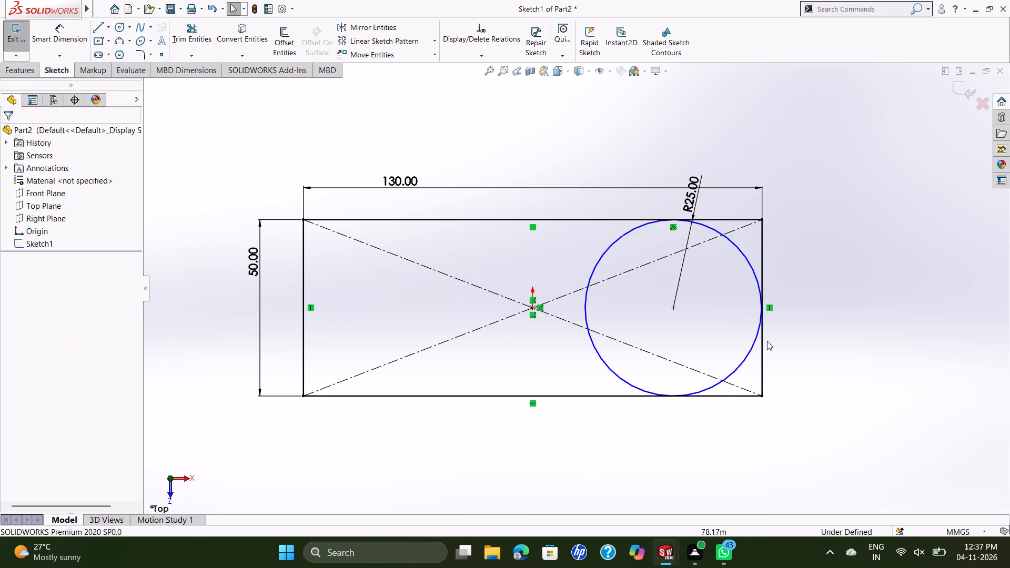
# Add a Tangent relation between the circle and the rectangle's right vertical edge.
pyautogui.click(760, 339)
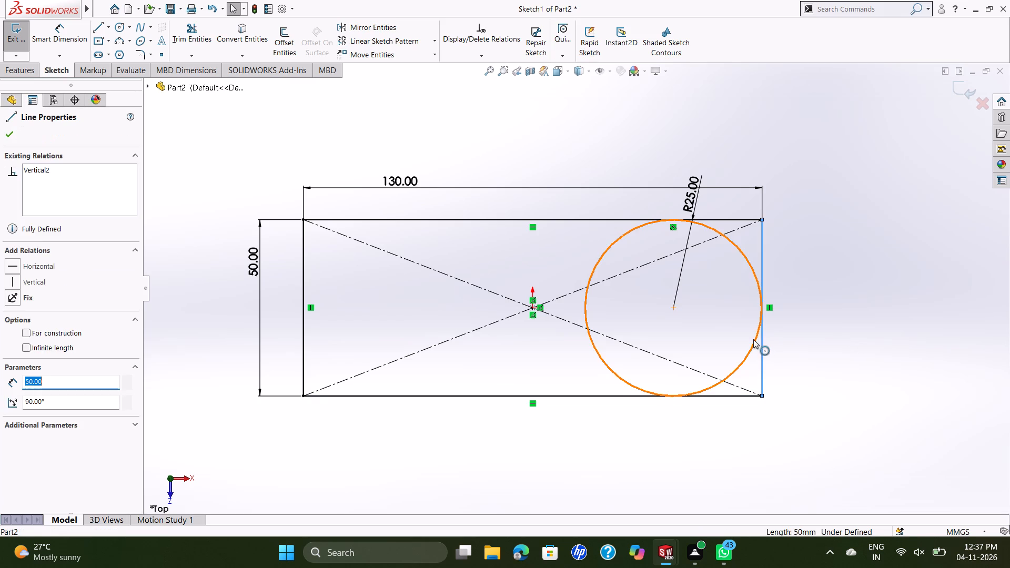
pyautogui.keyDown('ctrl'); pyautogui.click(753, 339); pyautogui.keyUp('ctrl')
pyautogui.click(16, 319)
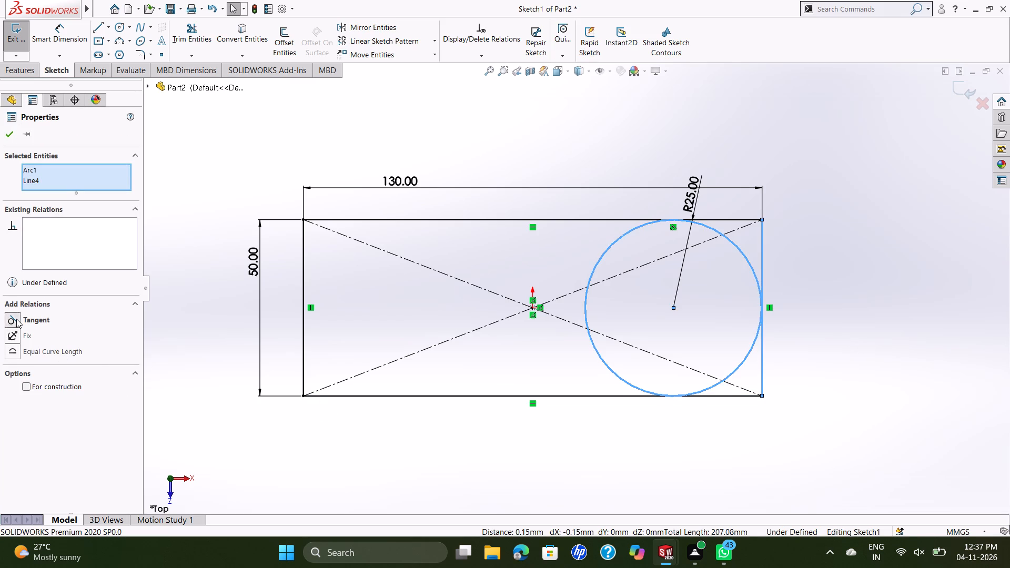
pyautogui.click(827, 273)
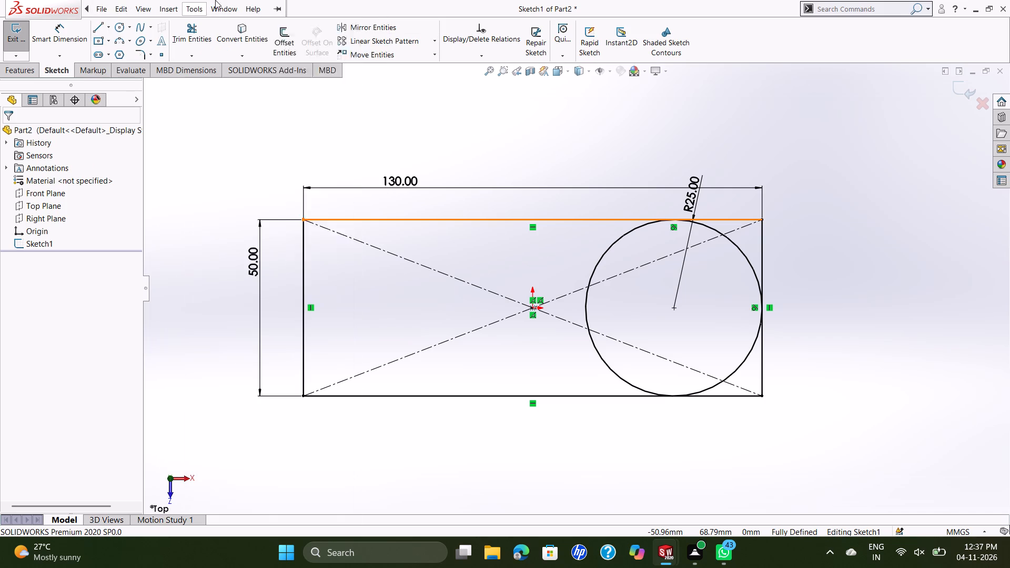
# Trim away the left half of the circle inside the rectangle, using Trim to closest and Power trim.
pyautogui.click(187, 31)
pyautogui.moveTo(620, 252); pyautogui.dragTo(587, 256)
pyautogui.moveTo(621, 266); pyautogui.dragTo(600, 258)
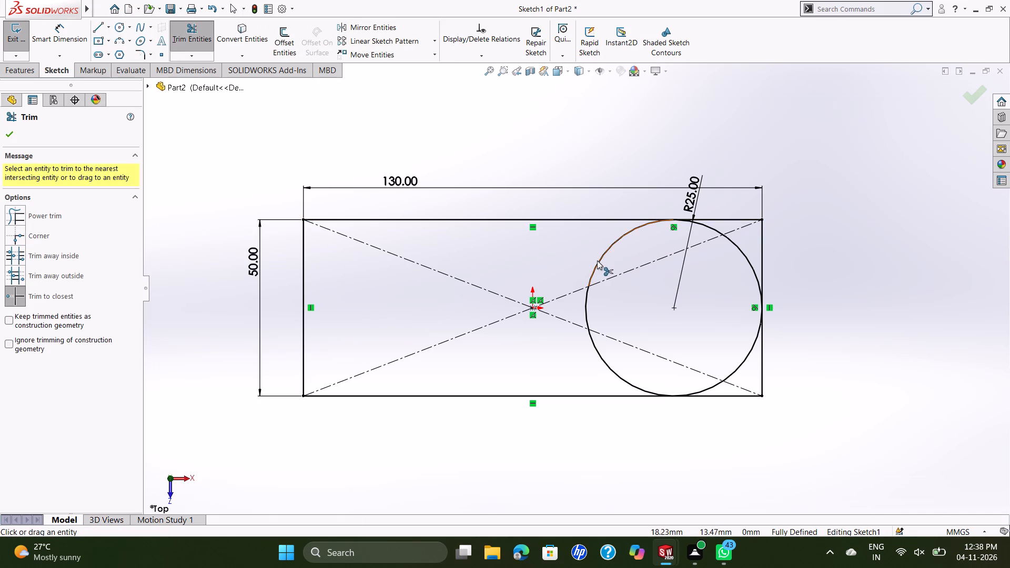
pyautogui.click(598, 261)
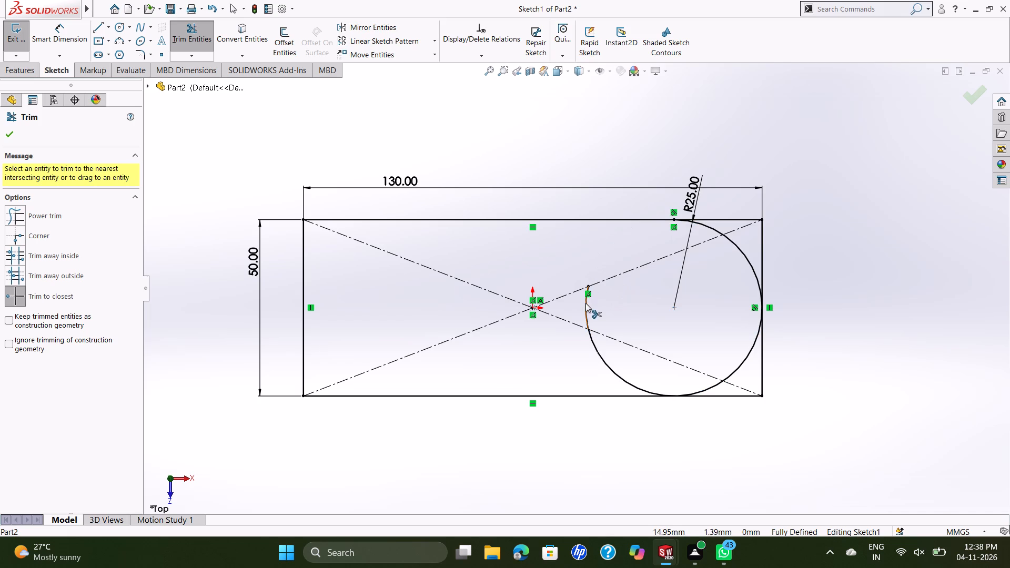
pyautogui.click(22, 217)
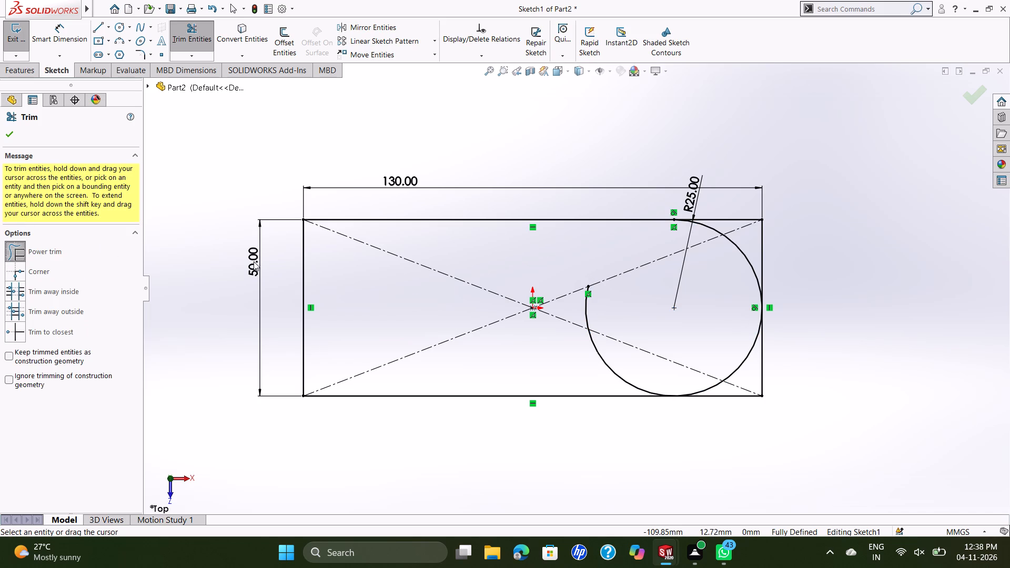
pyautogui.moveTo(603, 308); pyautogui.dragTo(532, 360)
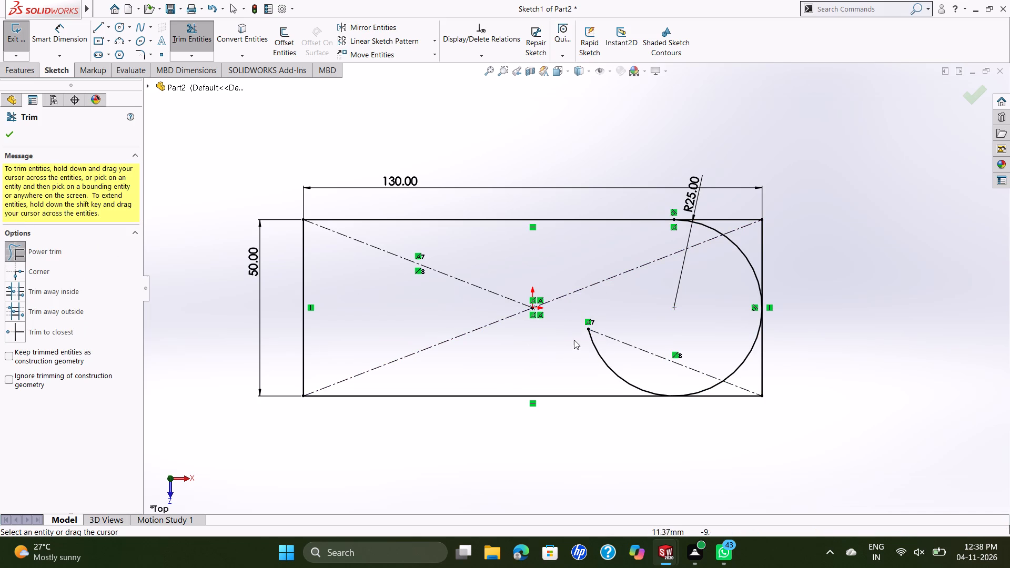
pyautogui.moveTo(610, 345); pyautogui.dragTo(534, 358)
# Power trim the rectangle's diagonal construction lines inside the profile.
pyautogui.moveTo(623, 271); pyautogui.dragTo(556, 334)
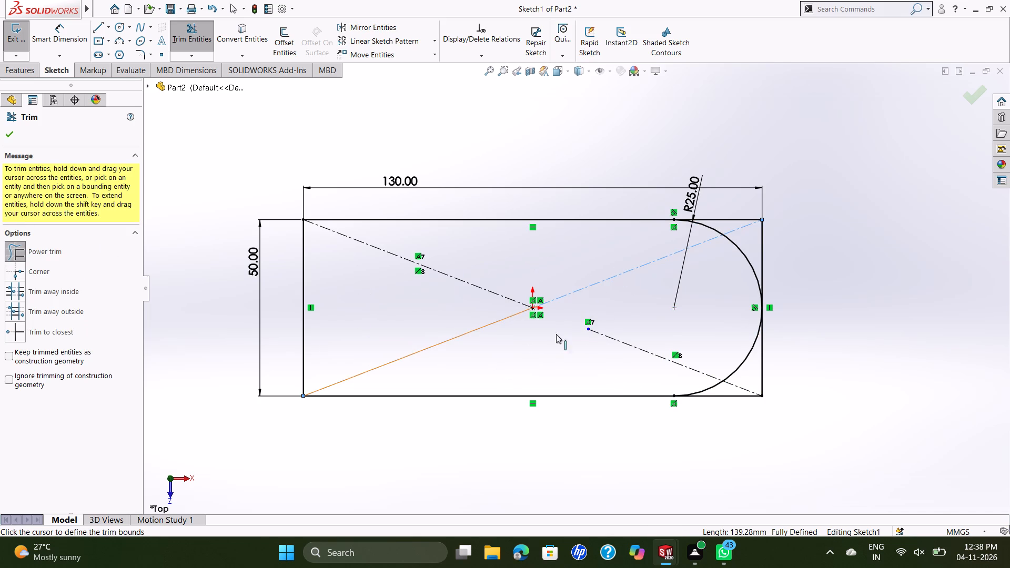
pyautogui.moveTo(556, 334); pyautogui.dragTo(536, 318)
pyautogui.moveTo(511, 246); pyautogui.dragTo(498, 290)
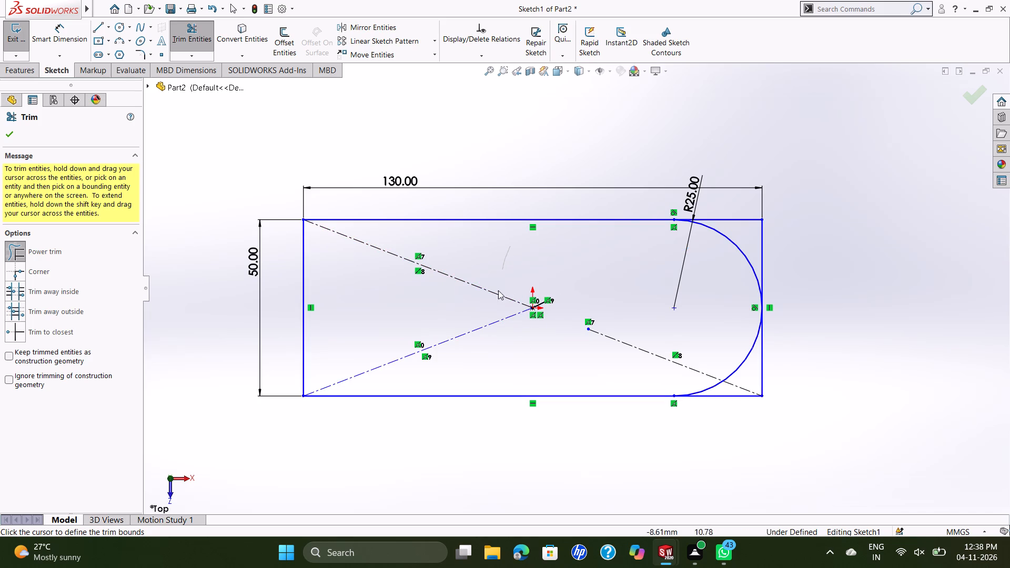
pyautogui.moveTo(498, 290); pyautogui.dragTo(625, 338)
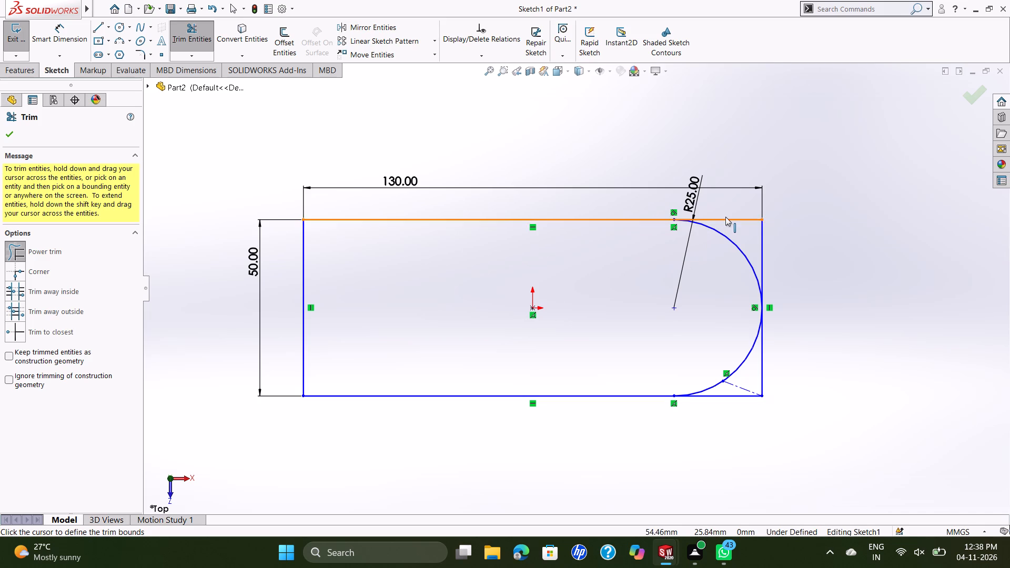
# Power trim the rectangle's two right corners outside the arc, leaving a rounded right end.
pyautogui.moveTo(732, 207); pyautogui.dragTo(783, 272)
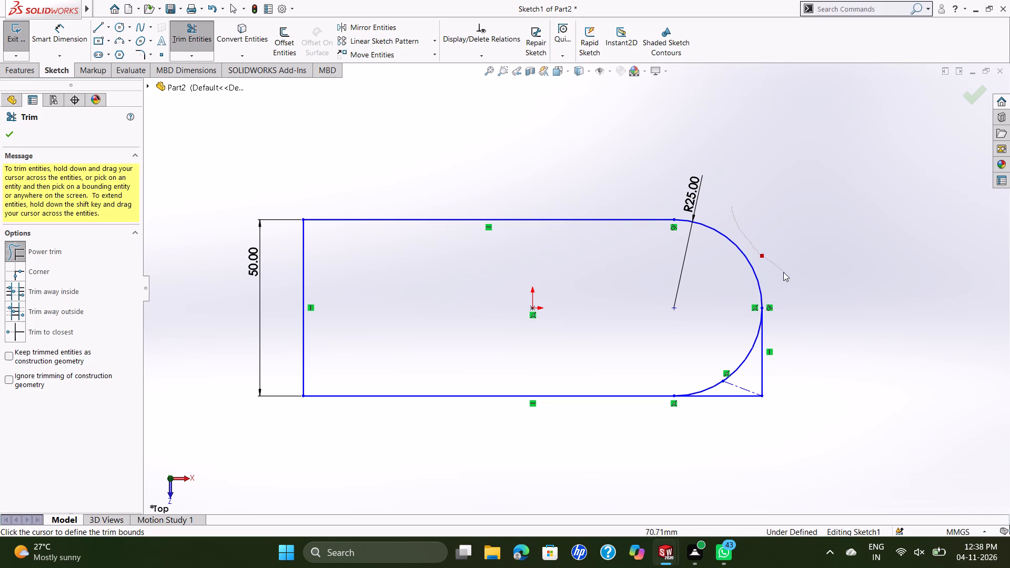
pyautogui.moveTo(783, 272); pyautogui.dragTo(783, 273)
pyautogui.moveTo(779, 367); pyautogui.dragTo(737, 410)
pyautogui.press('Escape')
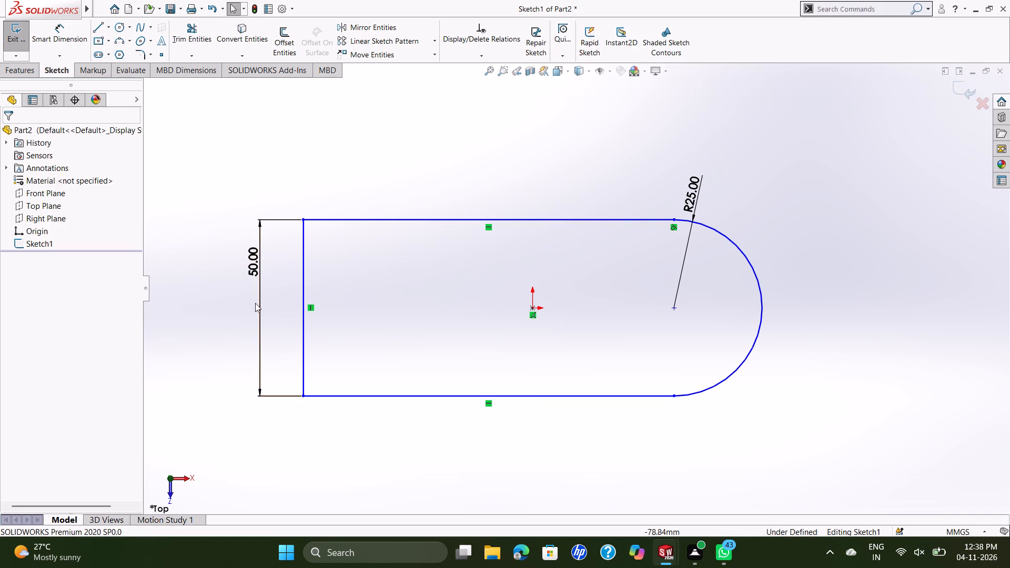
# Delete the 50 mm dimension on the profile's left vertical side.
pyautogui.click(257, 310)
pyautogui.press('Delete')
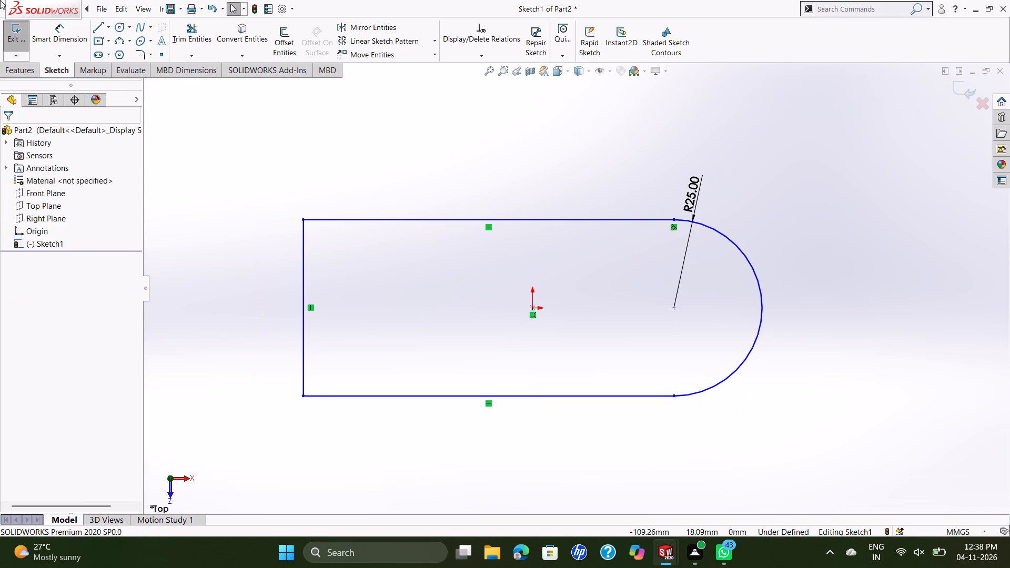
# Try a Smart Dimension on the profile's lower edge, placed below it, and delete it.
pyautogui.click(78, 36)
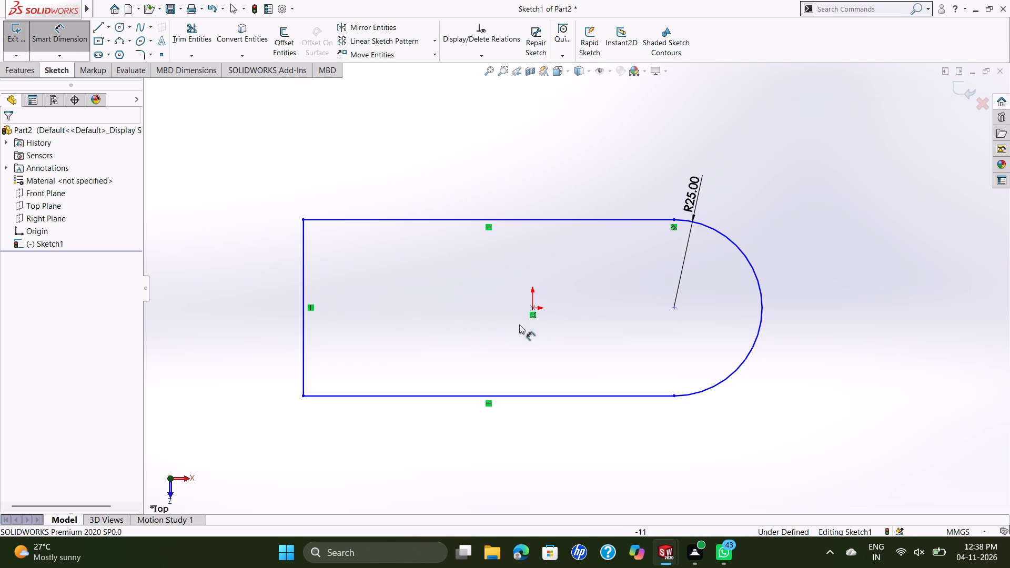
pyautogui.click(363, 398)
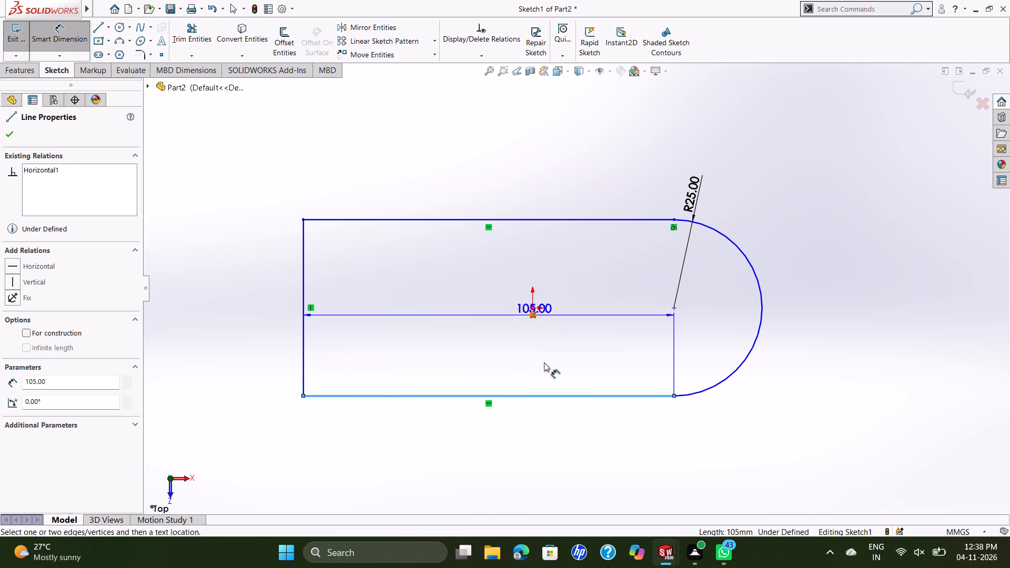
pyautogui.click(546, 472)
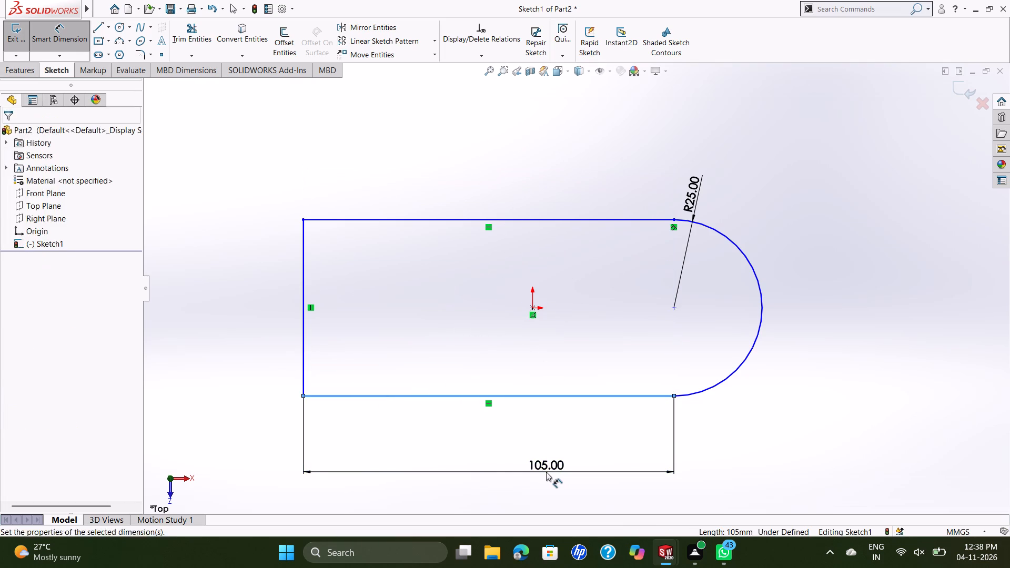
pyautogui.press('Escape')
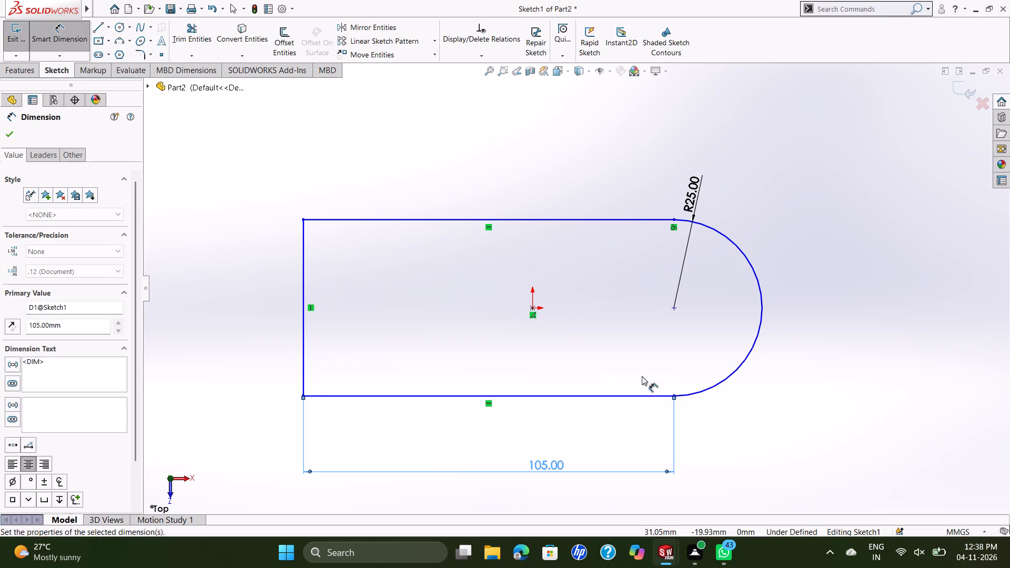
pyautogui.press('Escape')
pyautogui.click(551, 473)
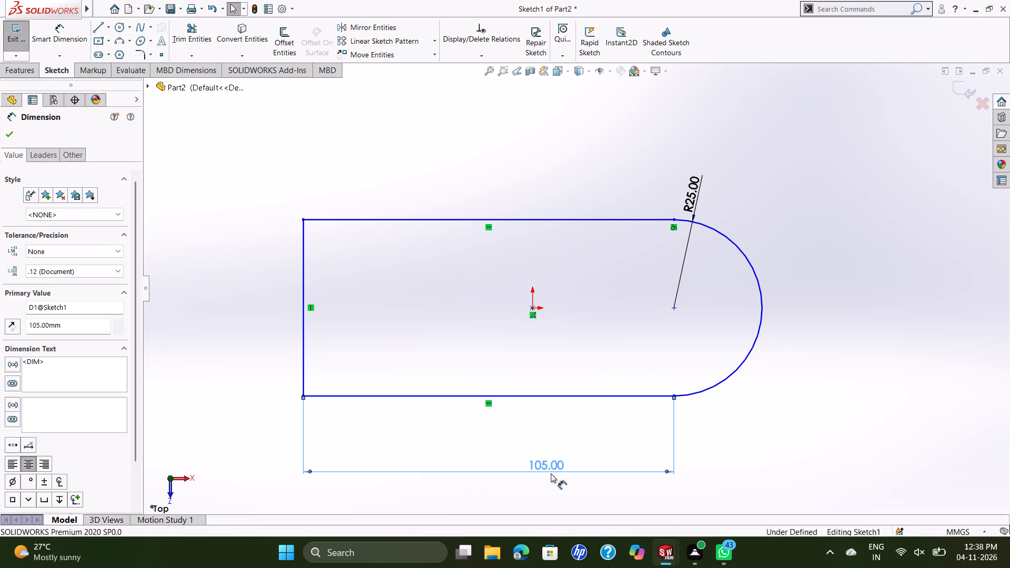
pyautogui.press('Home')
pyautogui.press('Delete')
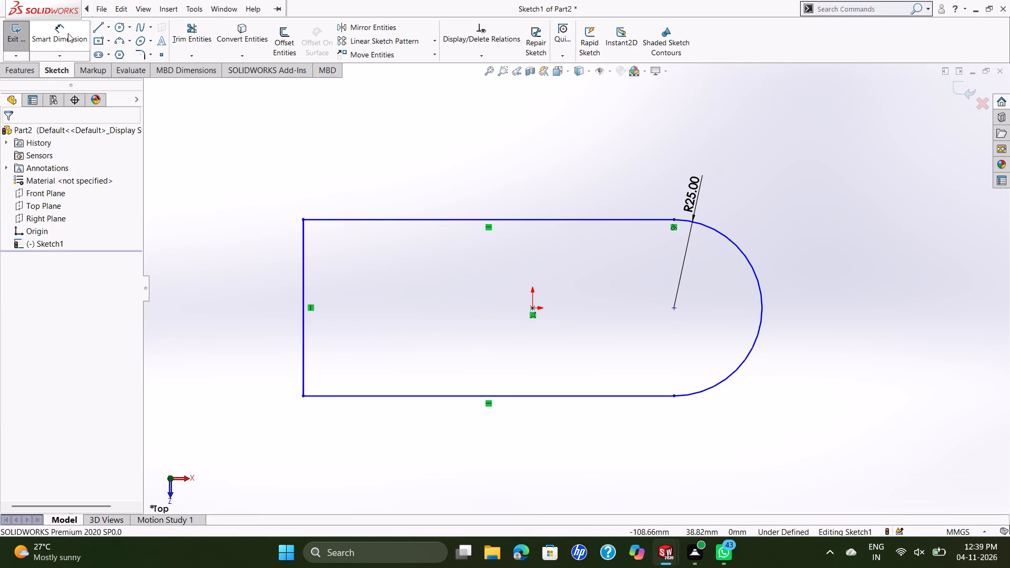
# Dimension the profile's overall length as 130 mm, from the left side's midpoint to the arc's rightmost point.
pyautogui.click(67, 32)
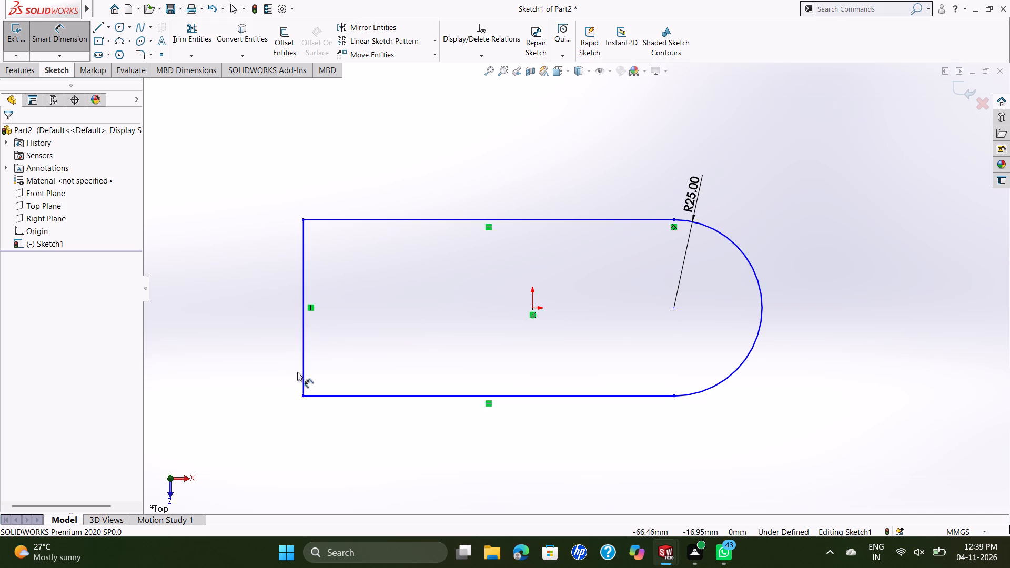
pyautogui.click(302, 307)
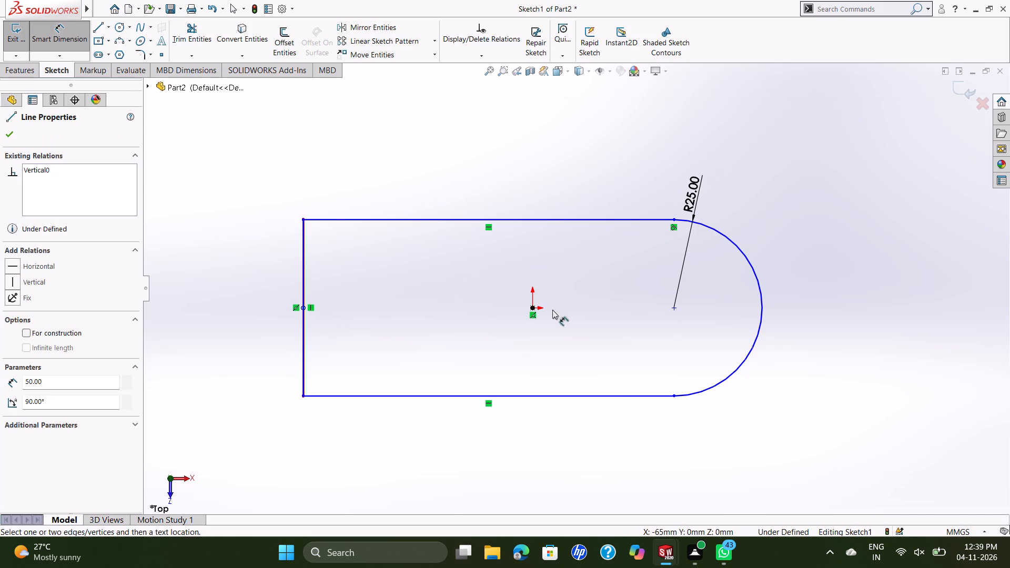
pyautogui.click(761, 308)
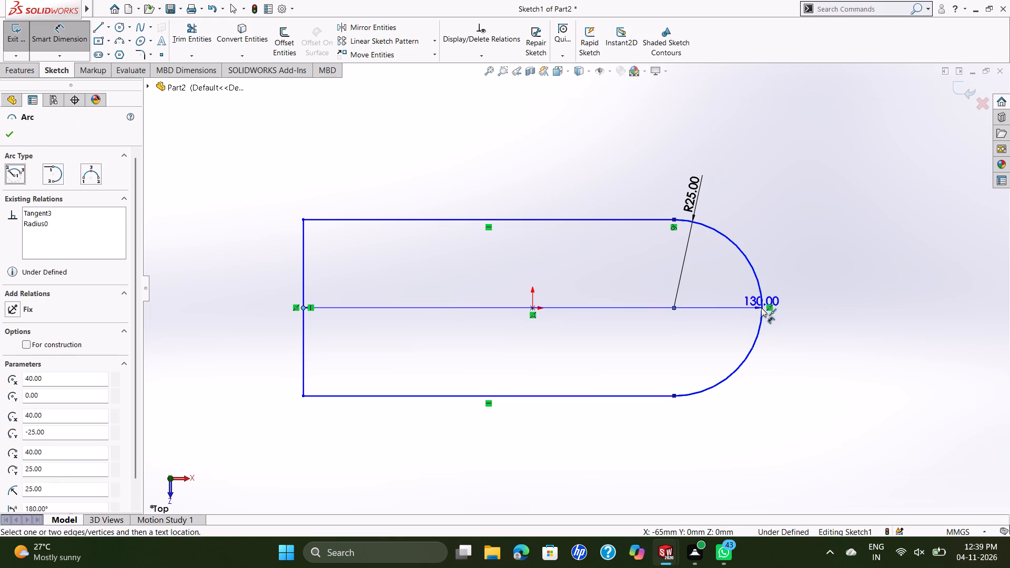
pyautogui.click(583, 164)
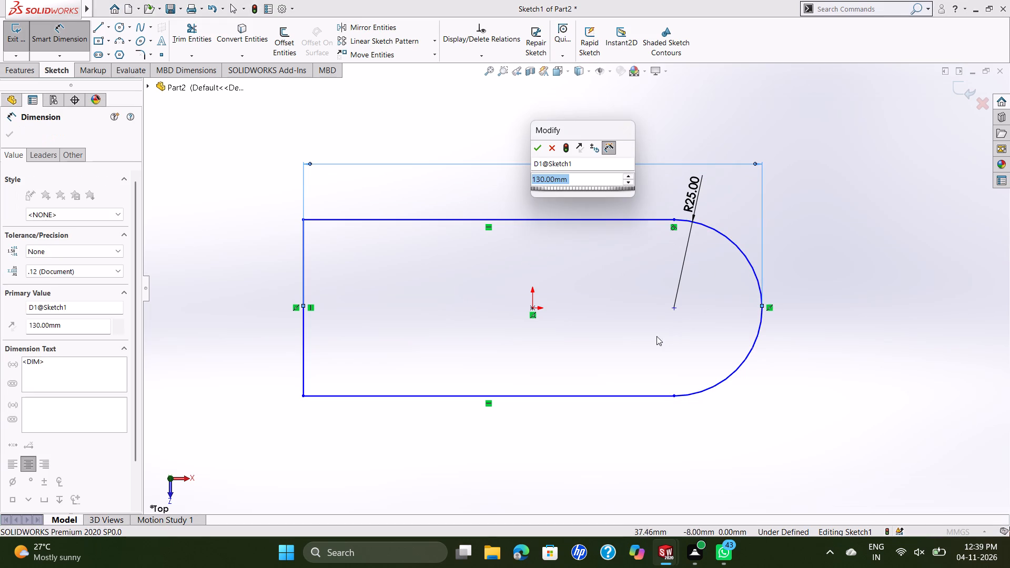
pyautogui.click(537, 154)
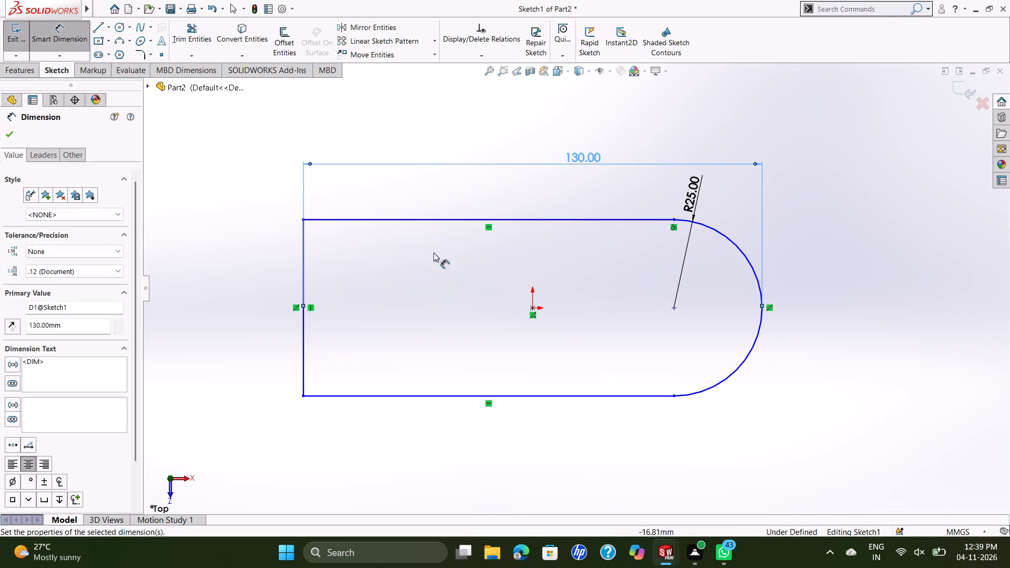
# Add a 50 mm dimension between the profile's upper and lower edges, placed left of the profile.
pyautogui.click(327, 220)
pyautogui.click(377, 395)
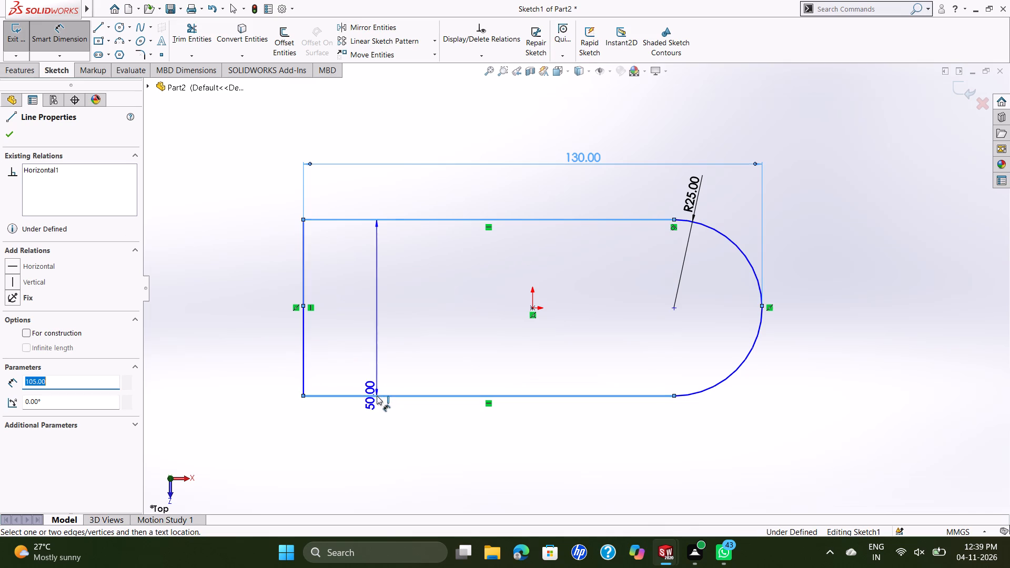
pyautogui.click(269, 279)
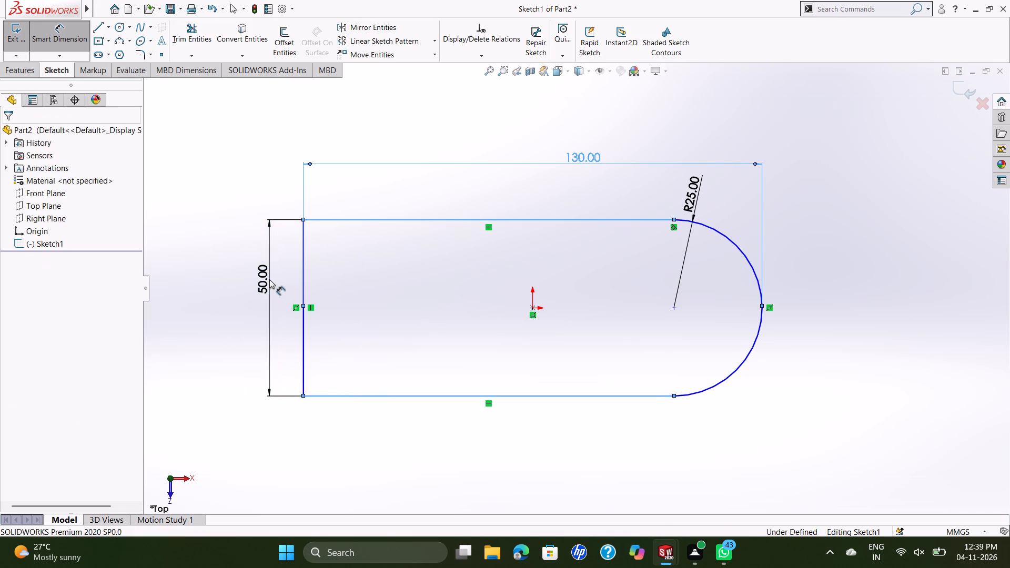
pyautogui.click(226, 260)
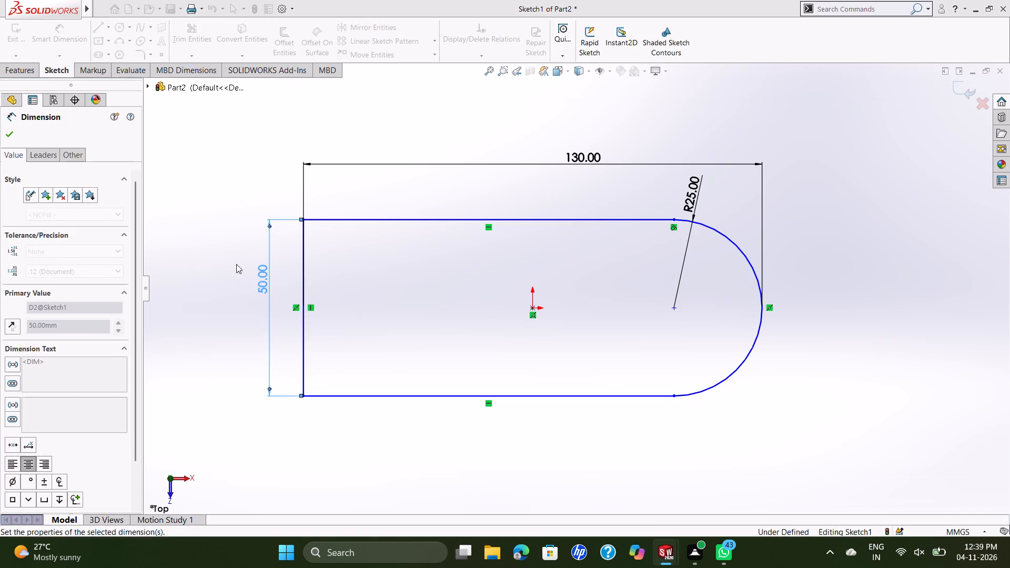
# Add a 25 mm dimension between the origin and the profile's upper edge.
pyautogui.click(532, 307)
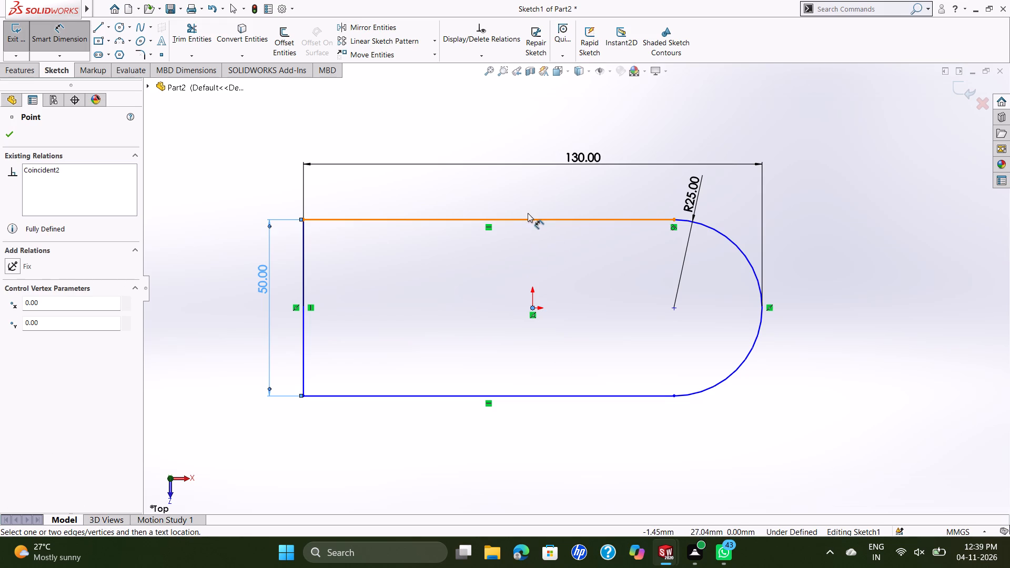
pyautogui.click(529, 220)
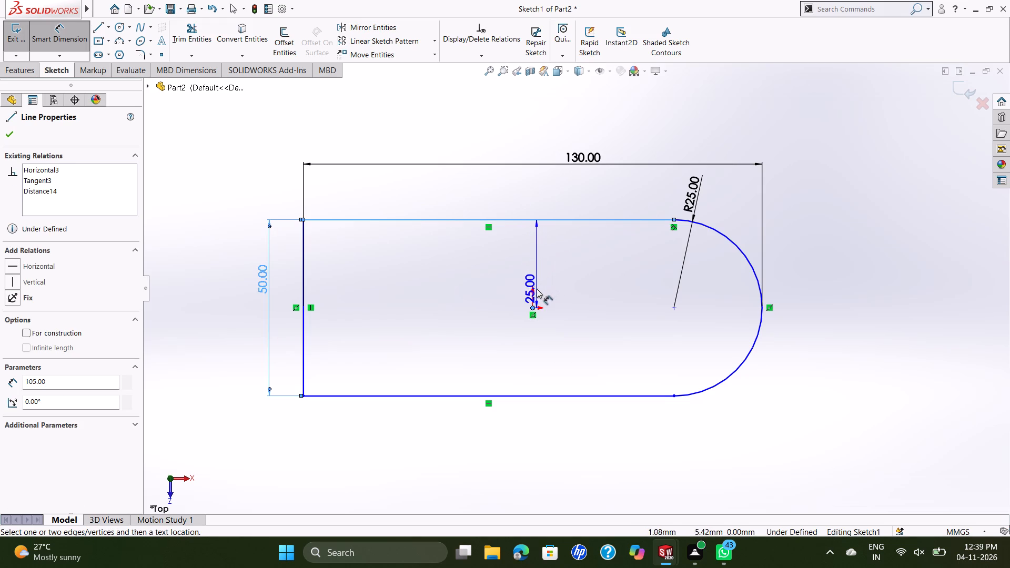
pyautogui.click(531, 262)
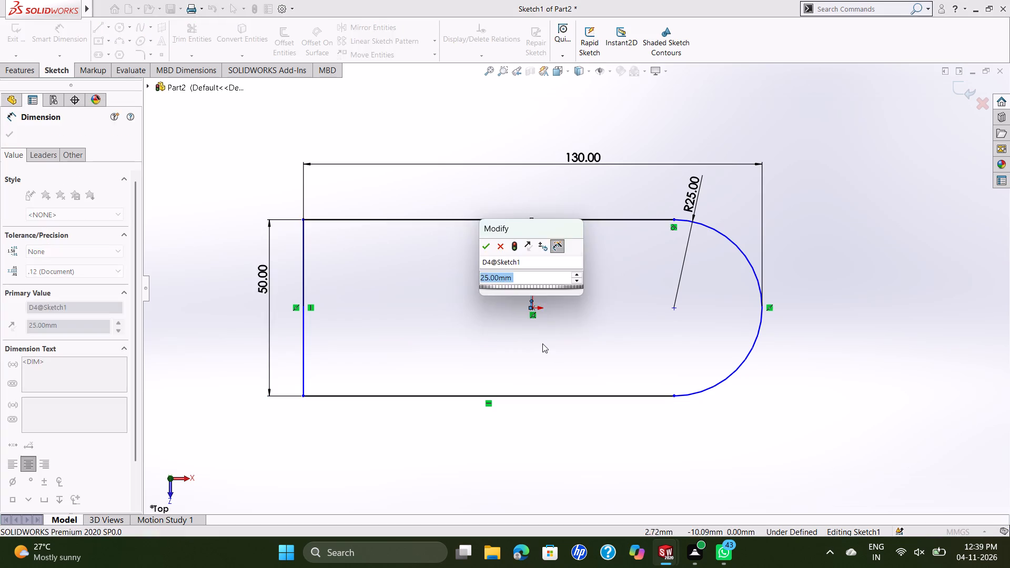
pyautogui.click(487, 250)
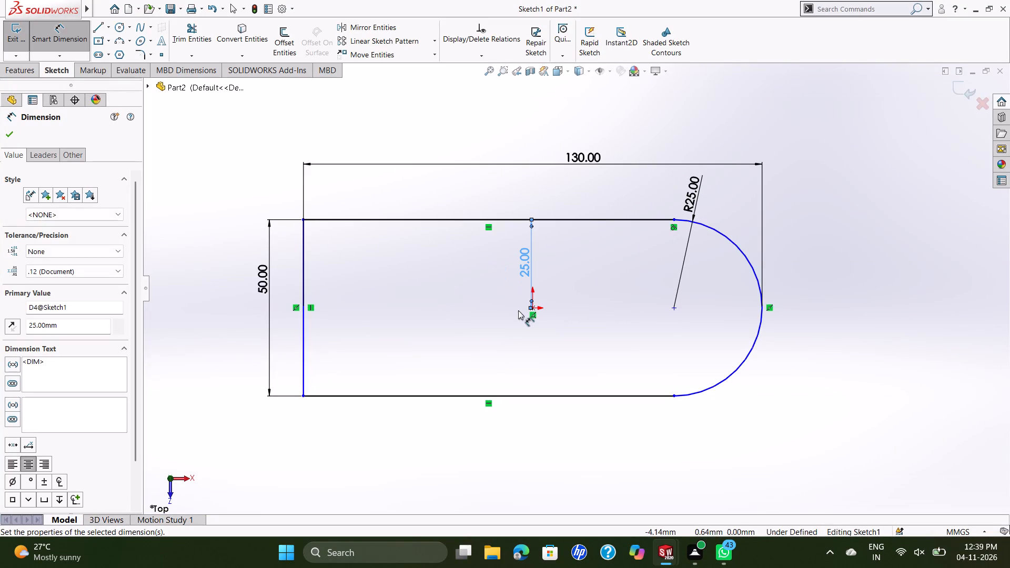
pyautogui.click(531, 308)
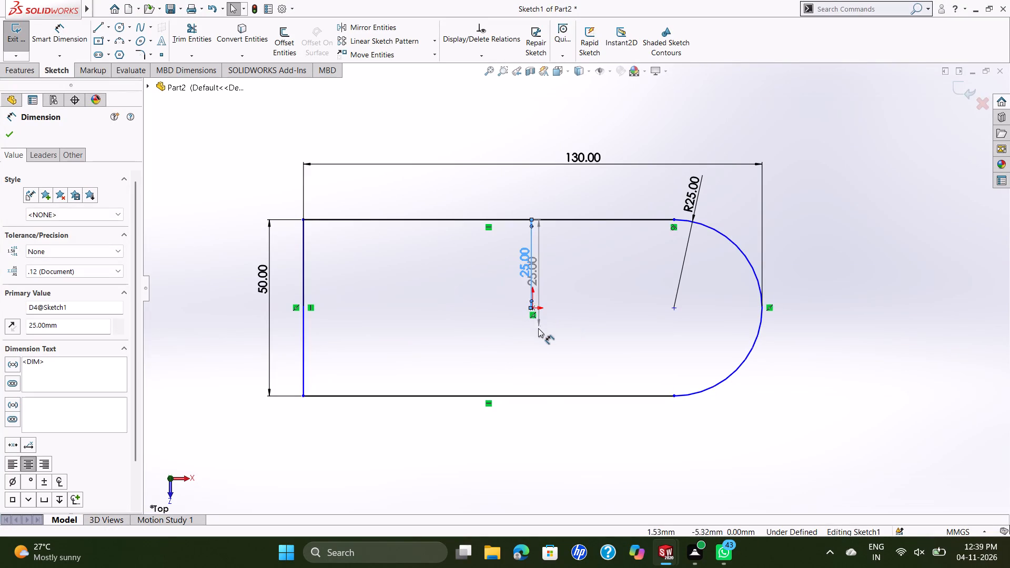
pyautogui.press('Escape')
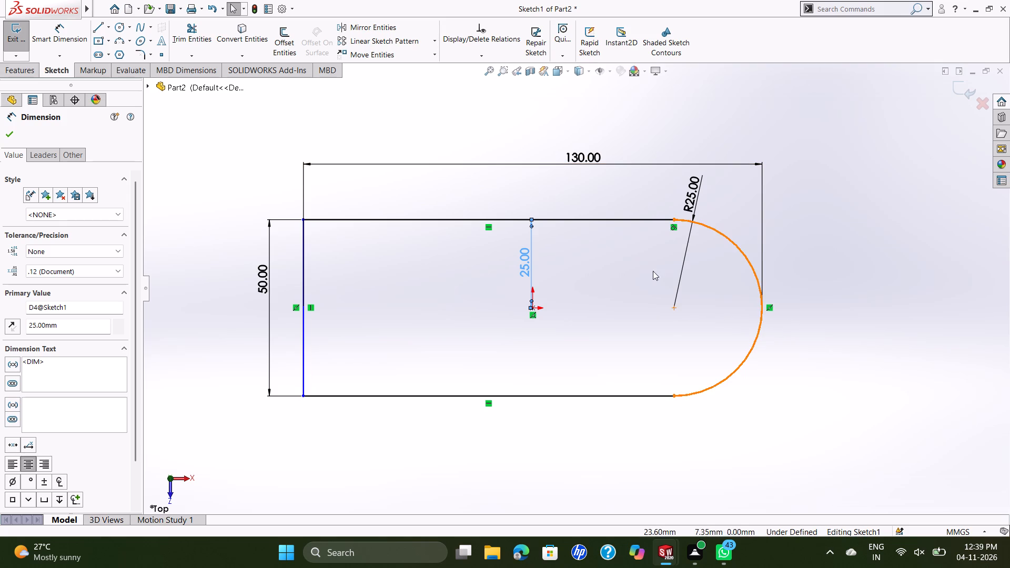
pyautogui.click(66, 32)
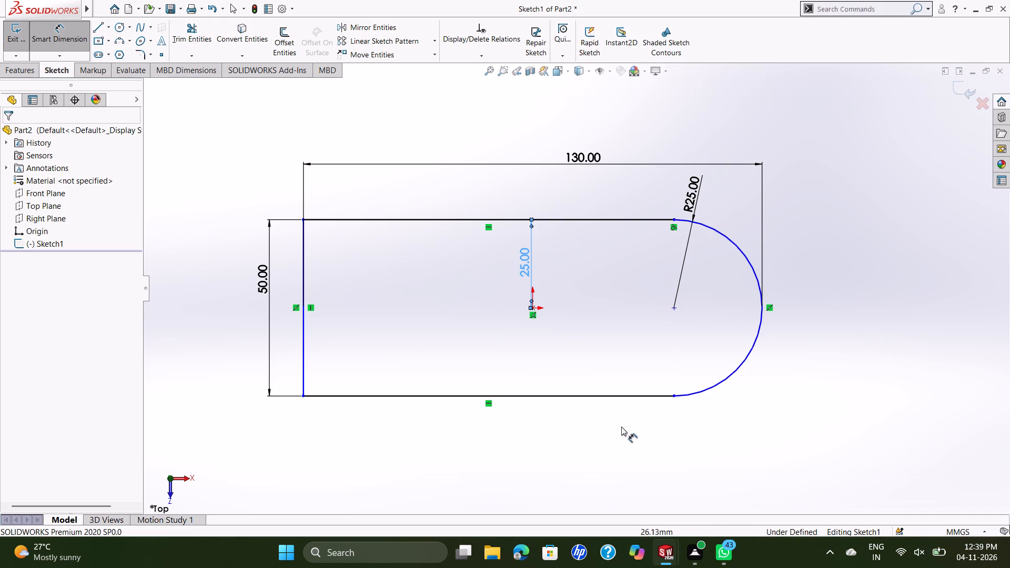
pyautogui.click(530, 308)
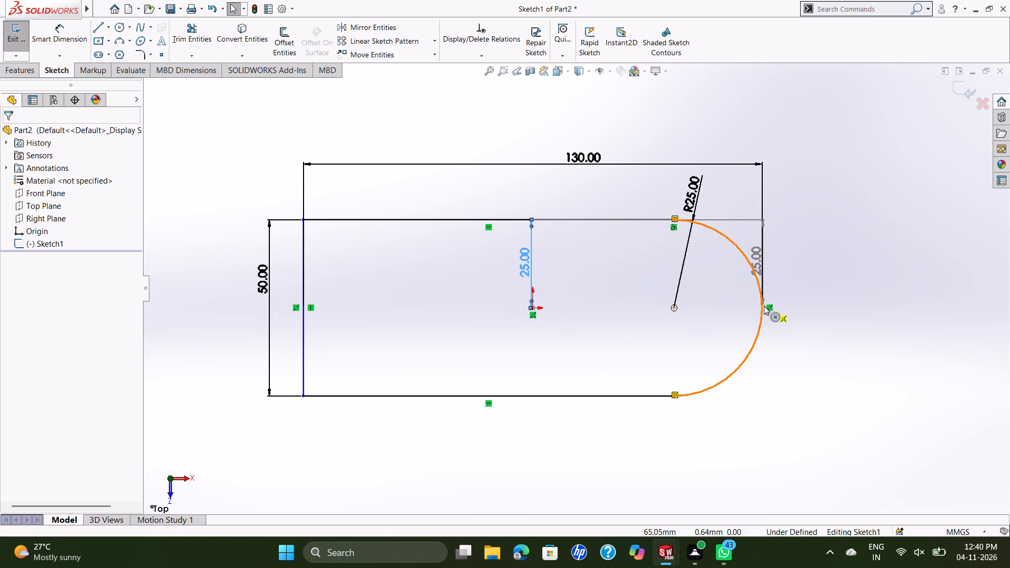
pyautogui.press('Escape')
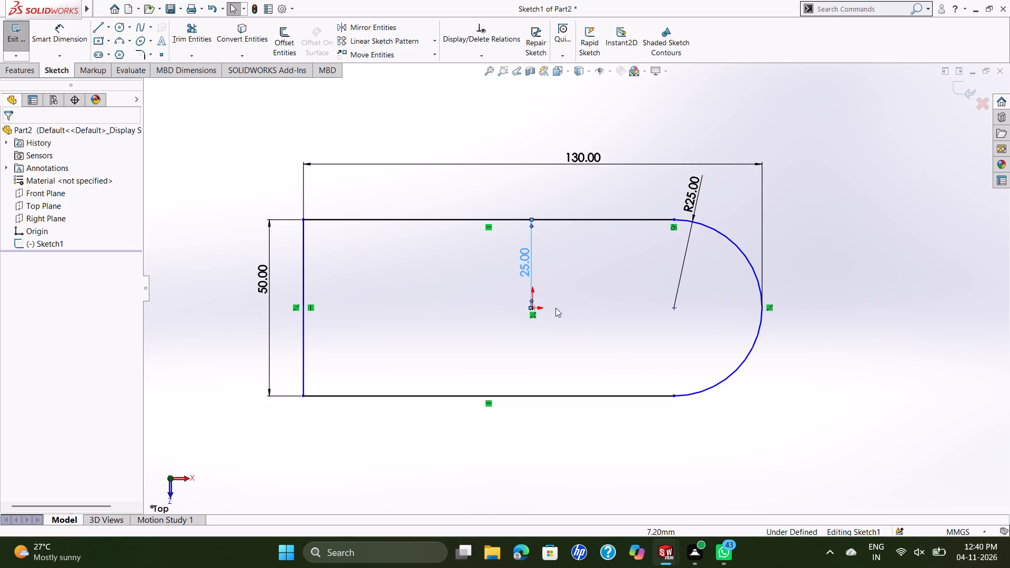
# Add a 65 mm horizontal dimension between the origin and the profile's straight left edge, placed below the profile.
pyautogui.click(58, 37)
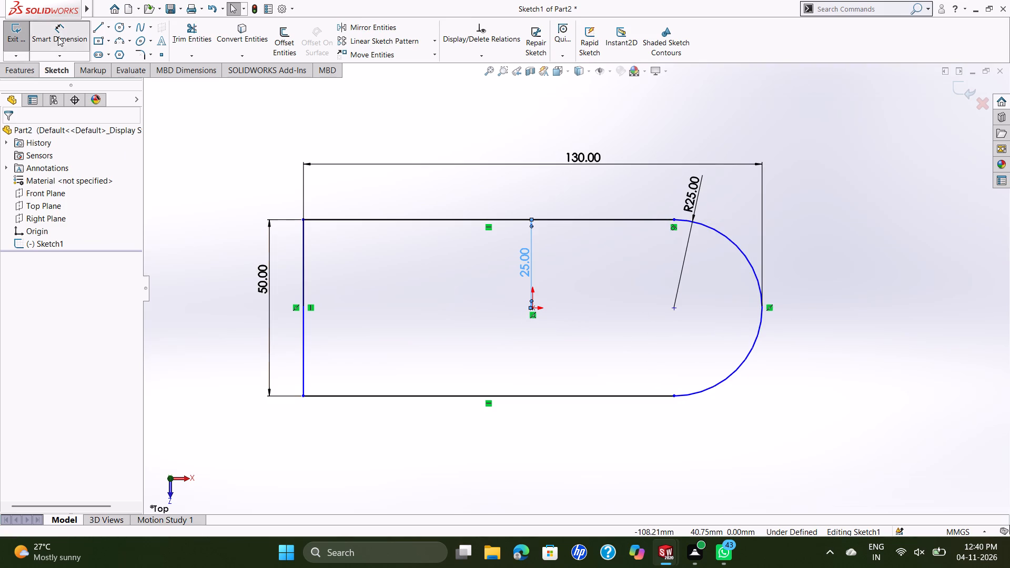
pyautogui.click(533, 308)
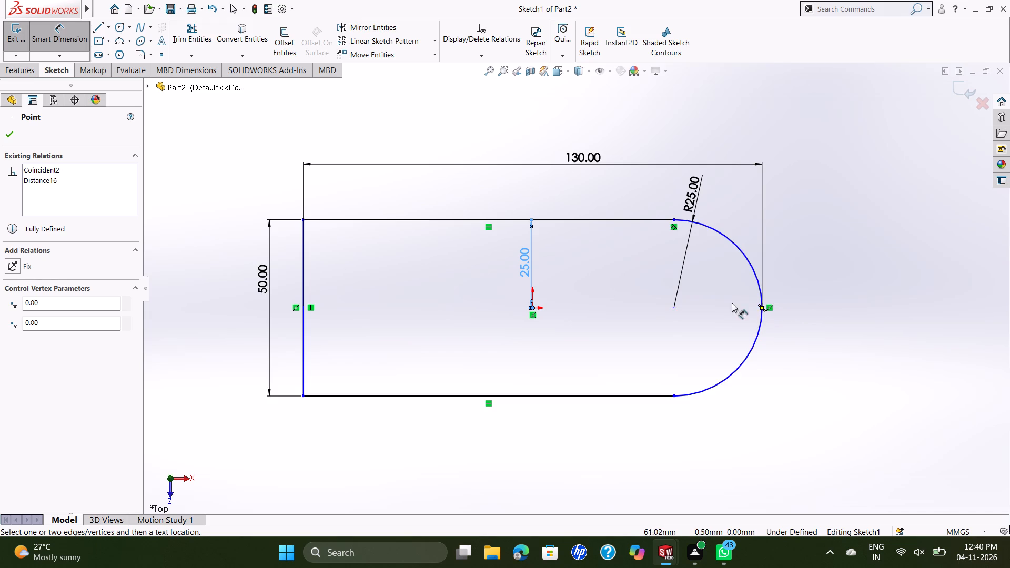
pyautogui.click(302, 306)
pyautogui.click(389, 466)
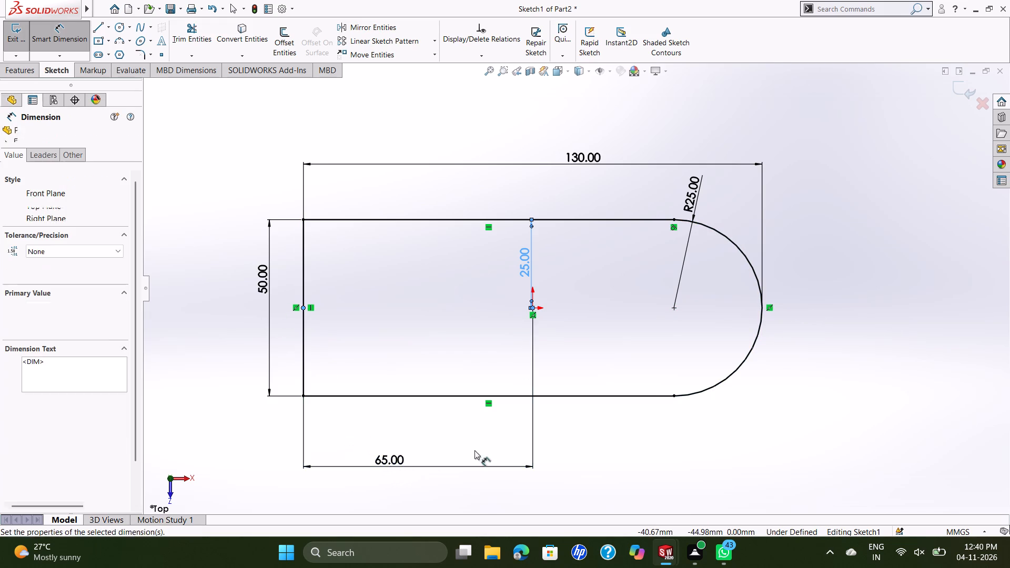
pyautogui.click(344, 453)
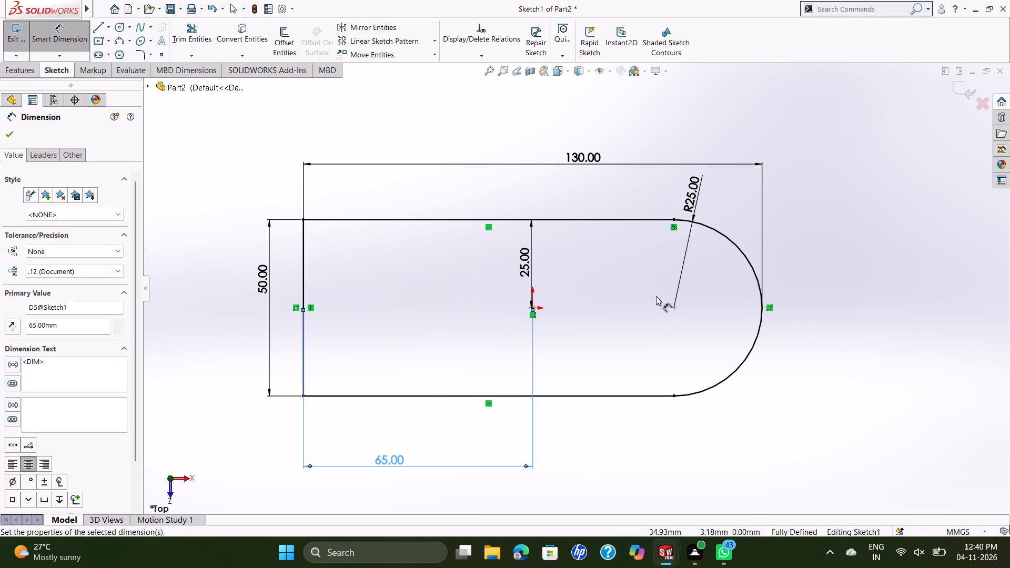
# Extrude the base profile 15 mm as a blind boss from the sketch plane.
pyautogui.click(29, 70)
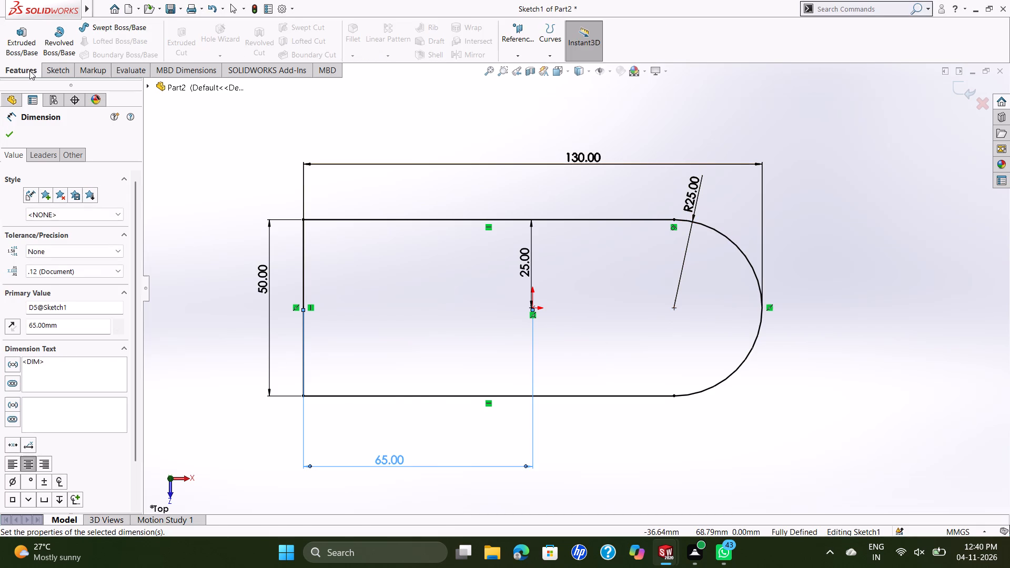
pyautogui.click(19, 31)
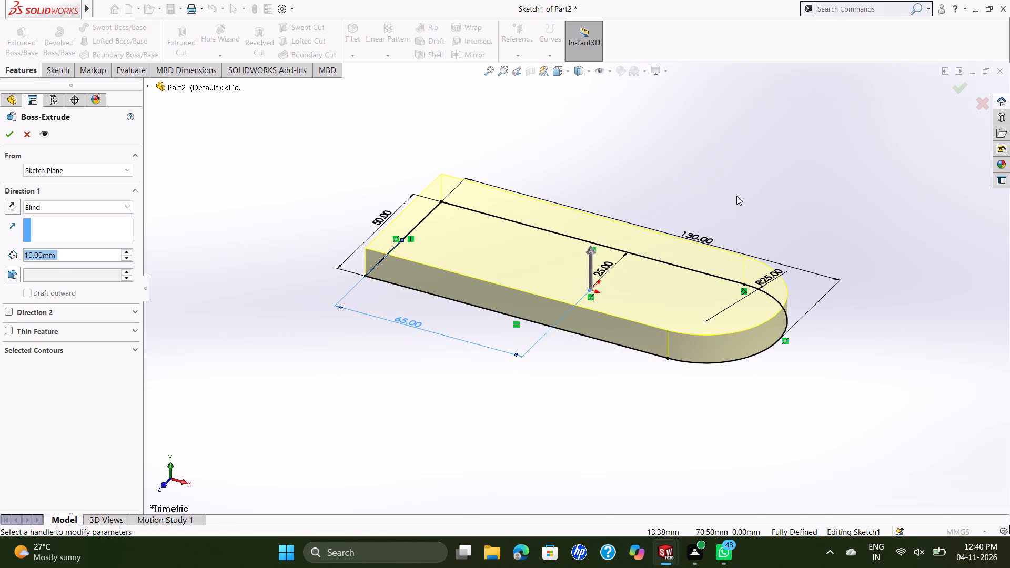
pyautogui.write('15')
pyautogui.press('Return')
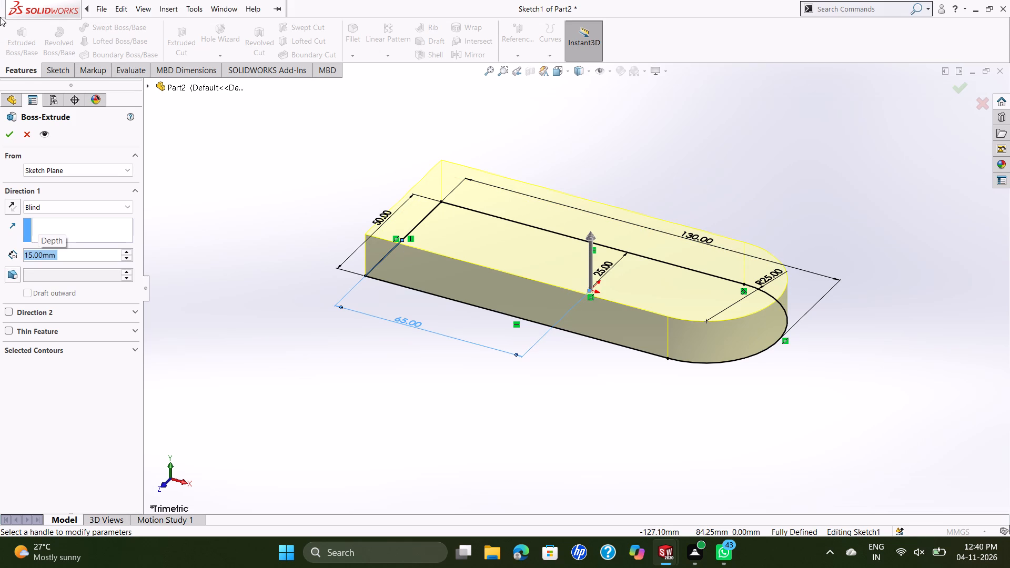
pyautogui.click(10, 136)
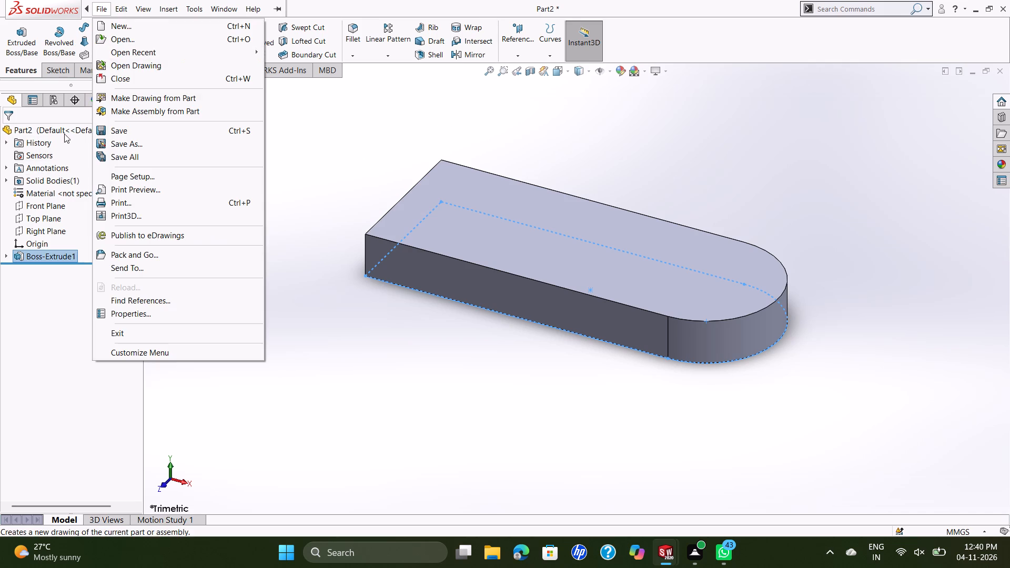
# Start a new sketch on the top face of the extruded base plate.
pyautogui.click(445, 198)
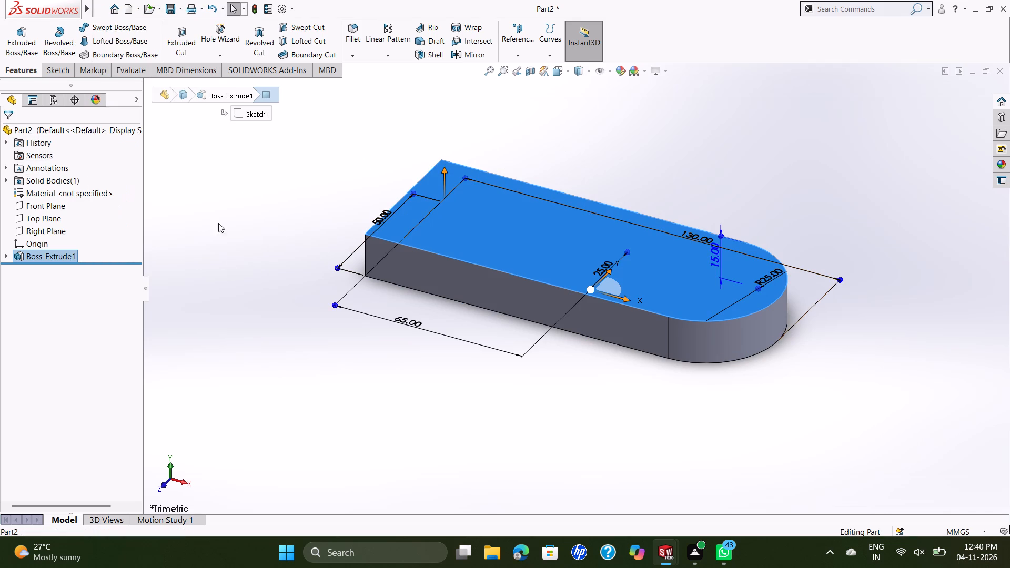
pyautogui.rightClick(242, 195)
pyautogui.click(267, 182)
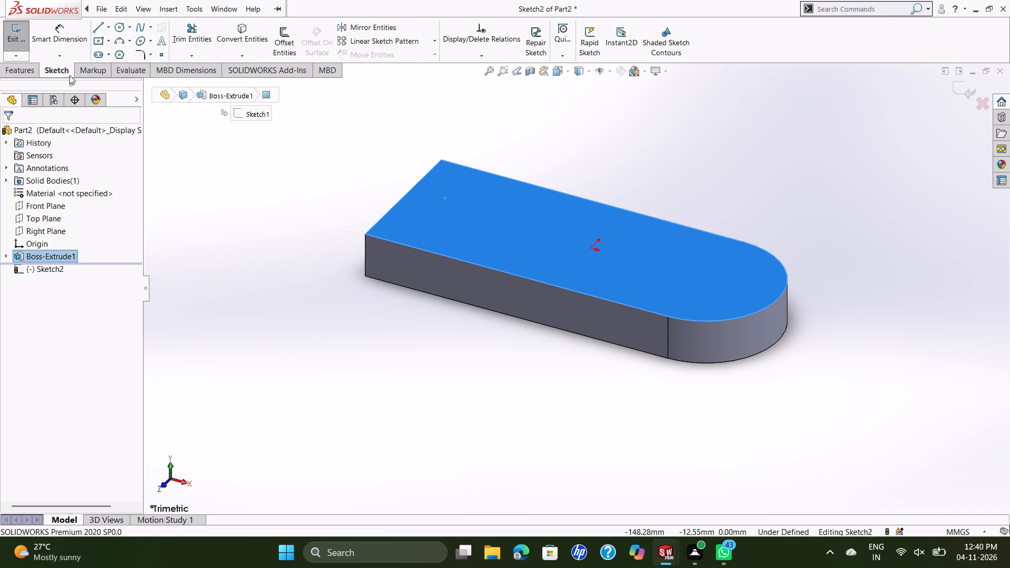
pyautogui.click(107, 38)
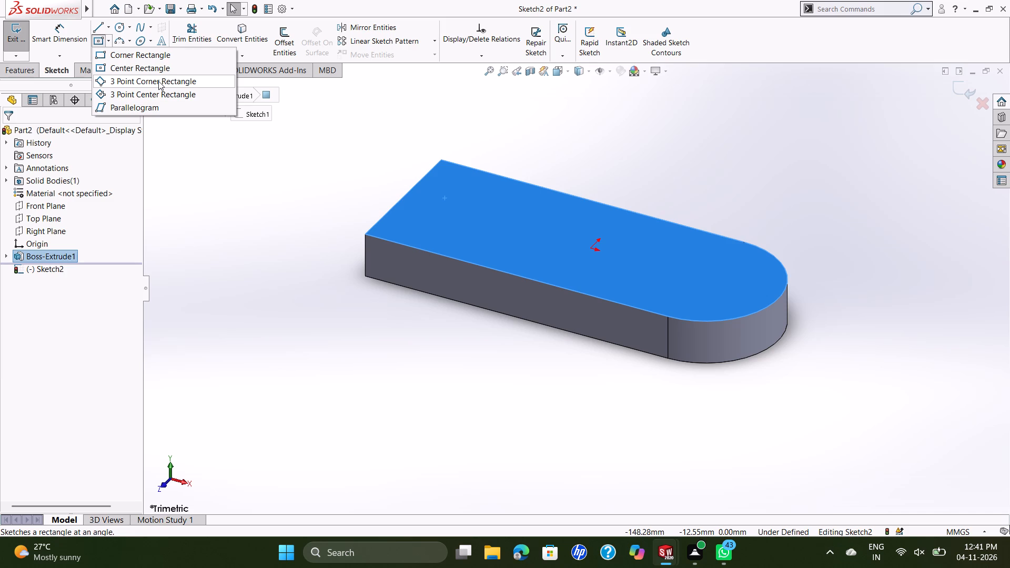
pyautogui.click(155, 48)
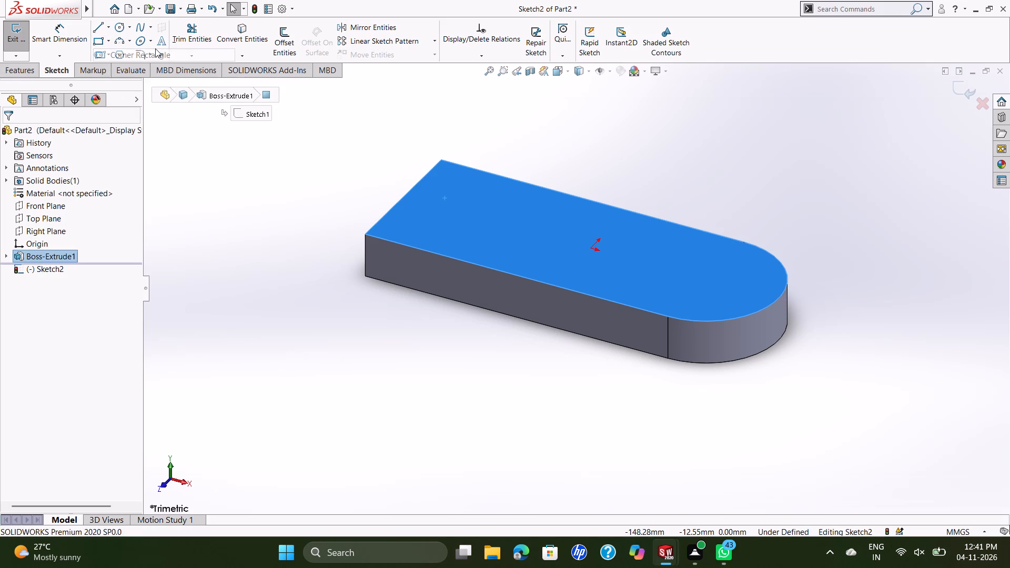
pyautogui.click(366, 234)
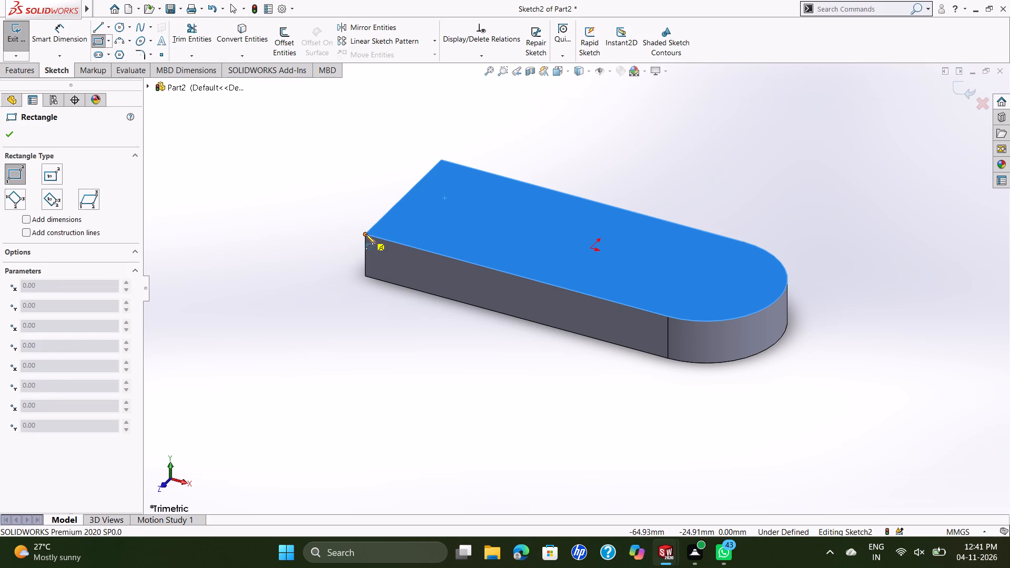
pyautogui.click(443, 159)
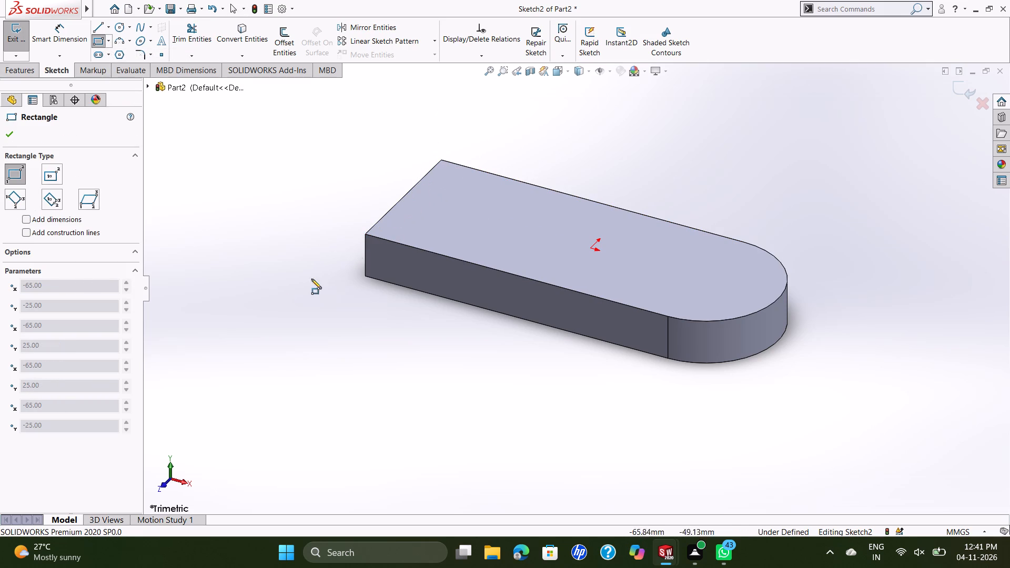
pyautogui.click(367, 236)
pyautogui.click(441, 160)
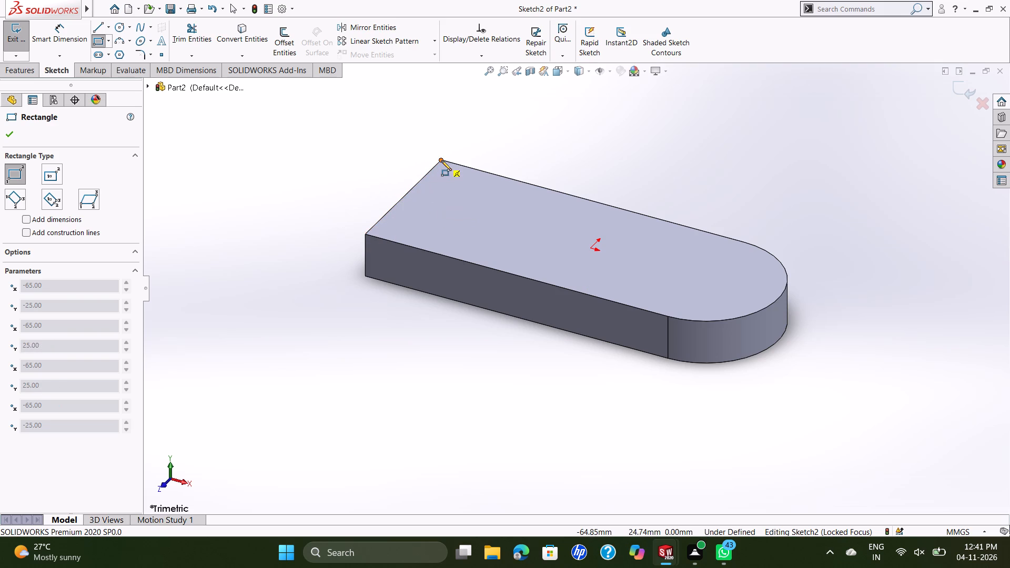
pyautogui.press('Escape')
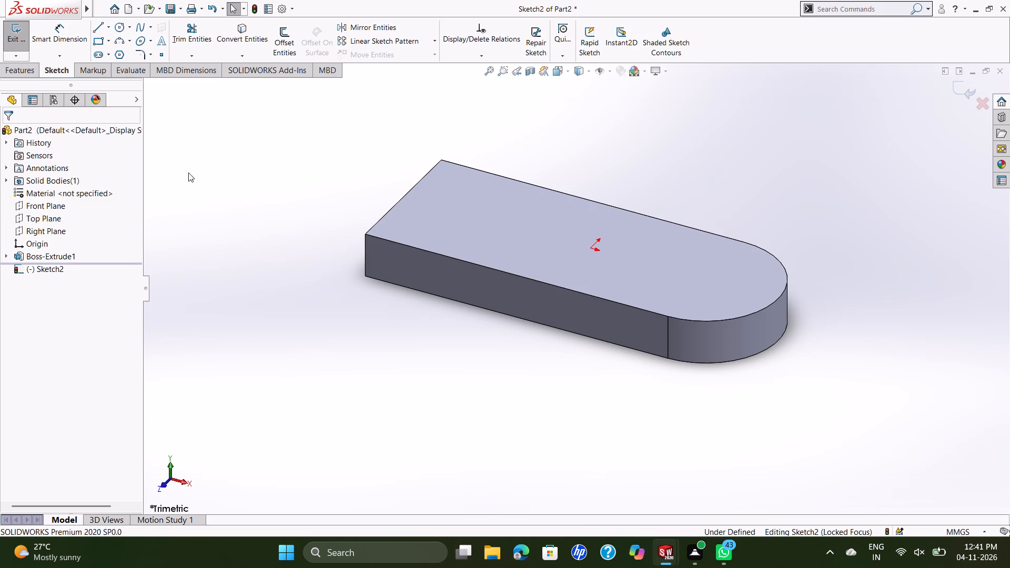
# Sketch a corner rectangle from the top face's front square-end corner to its far long edge, about 14.8 mm by the full 50 mm width.
pyautogui.click(103, 44)
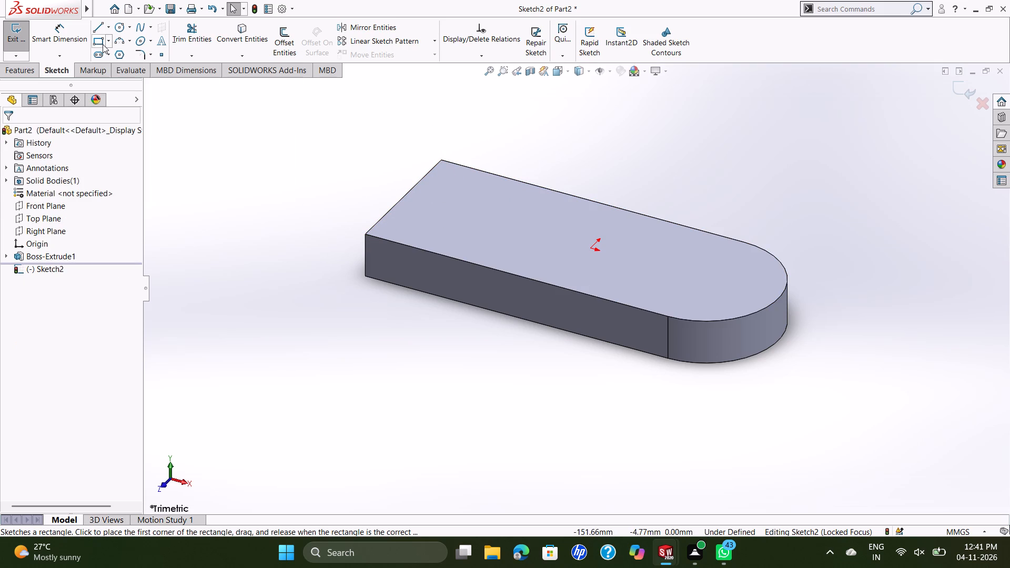
pyautogui.click(367, 235)
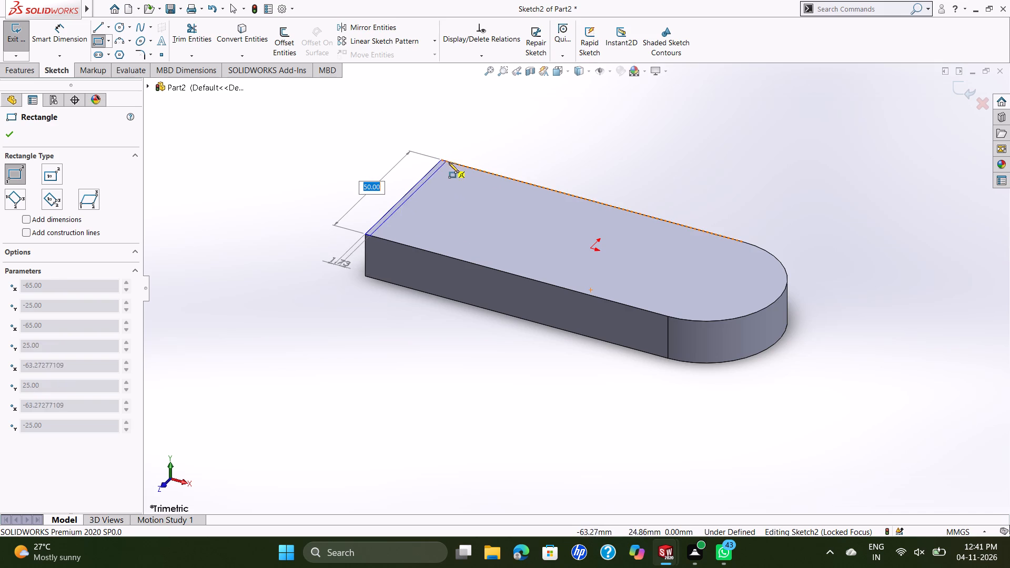
pyautogui.click(484, 171)
pyautogui.press('Escape')
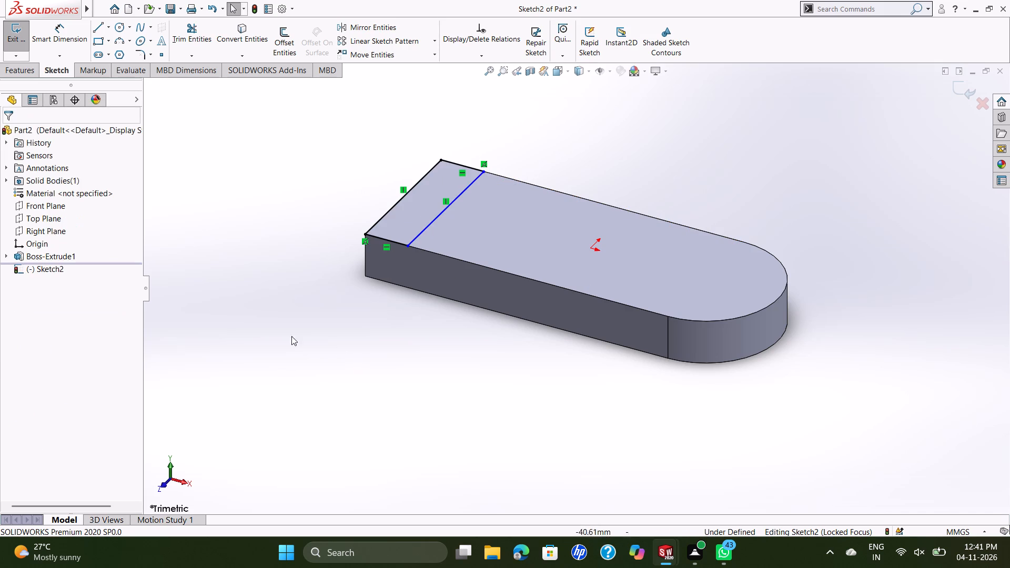
# Dimension the rectangle's short side along the plate's front edge as 15 mm.
pyautogui.click(38, 37)
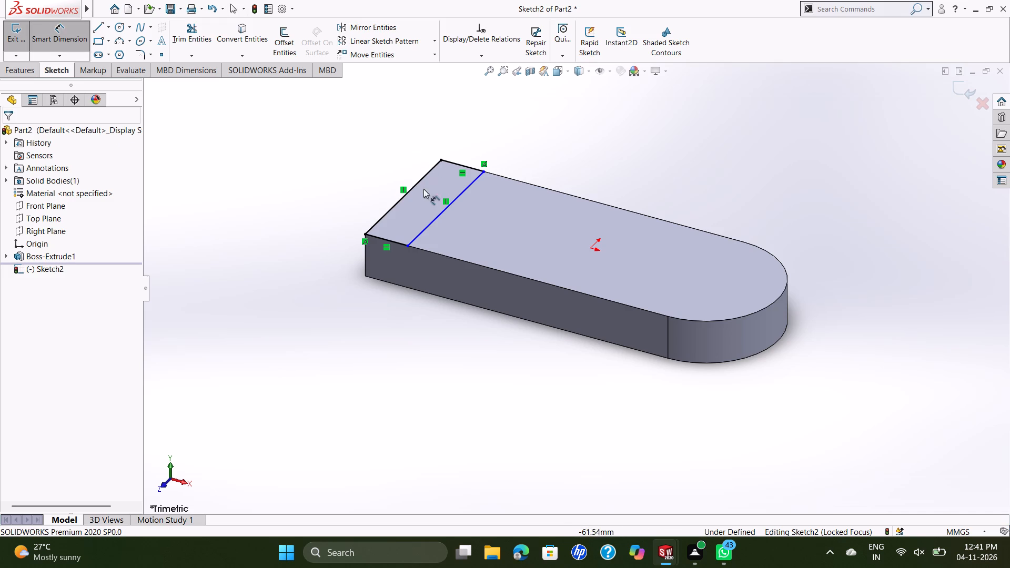
pyautogui.click(401, 244)
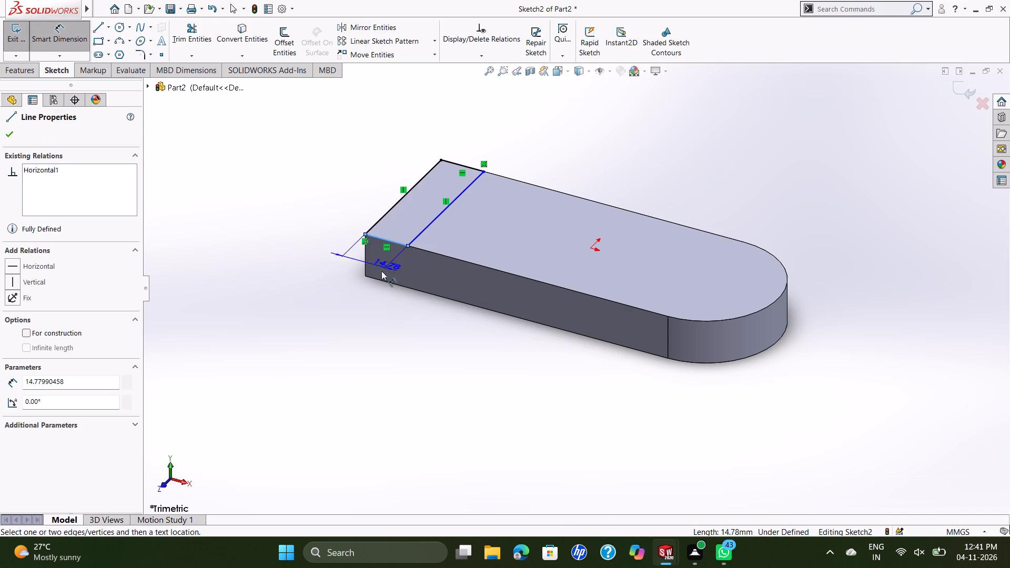
pyautogui.click(363, 272)
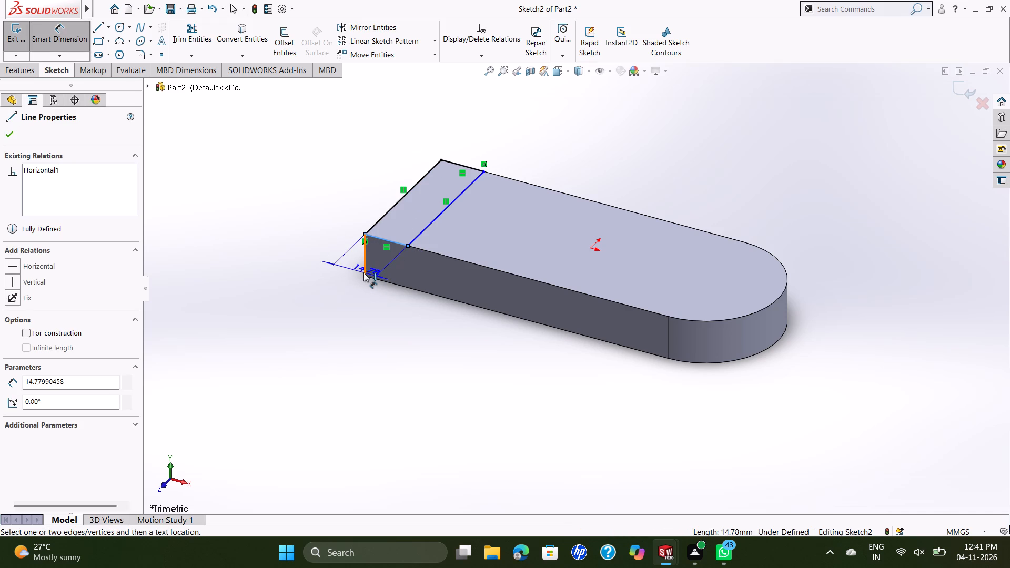
pyautogui.click(320, 298)
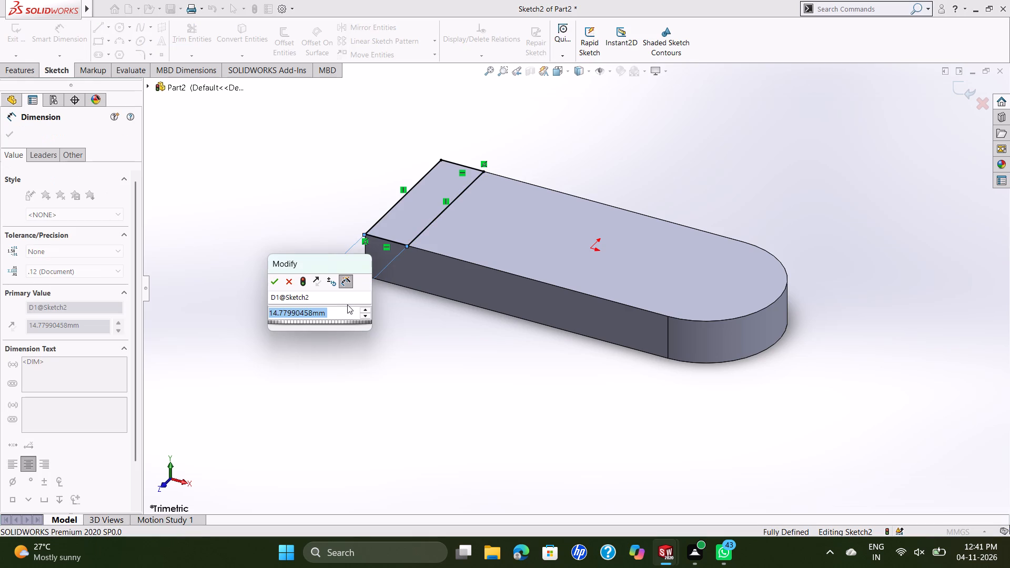
pyautogui.write('15')
pyautogui.press('Return')
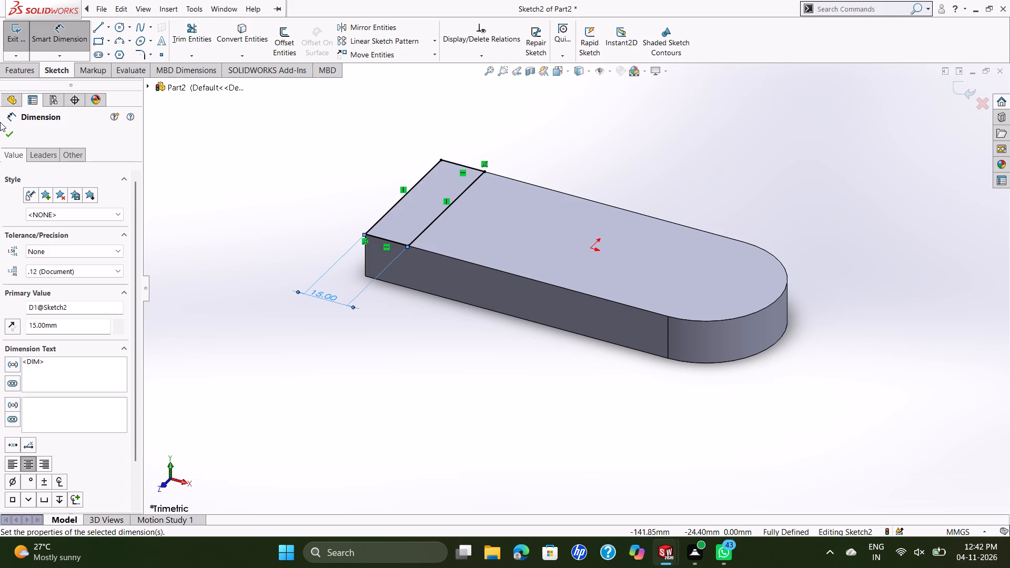
pyautogui.click(12, 136)
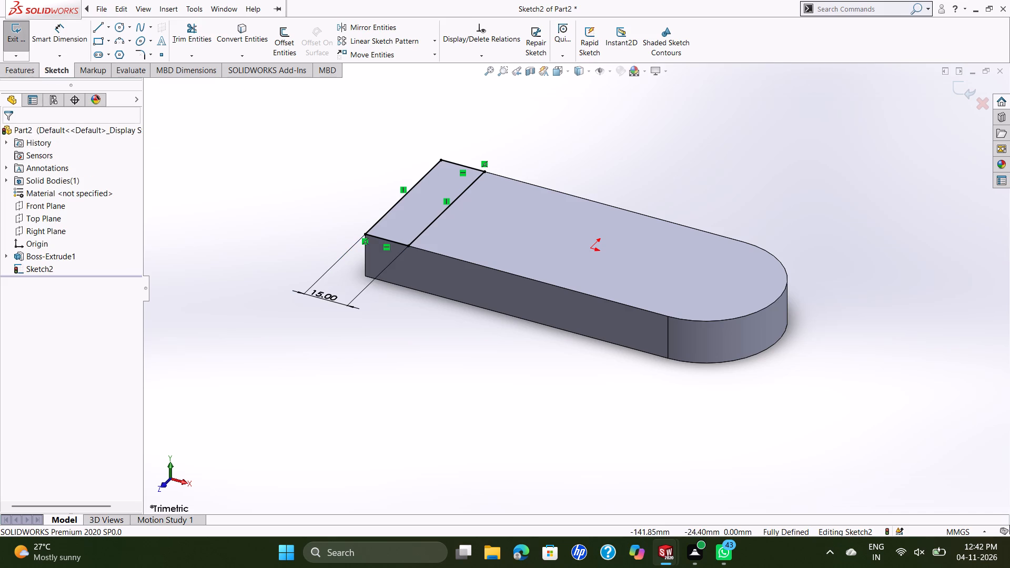
# Extrude the 15 mm wide rectangle 65 mm upward as a blind boss merged with the base plate.
pyautogui.click(32, 67)
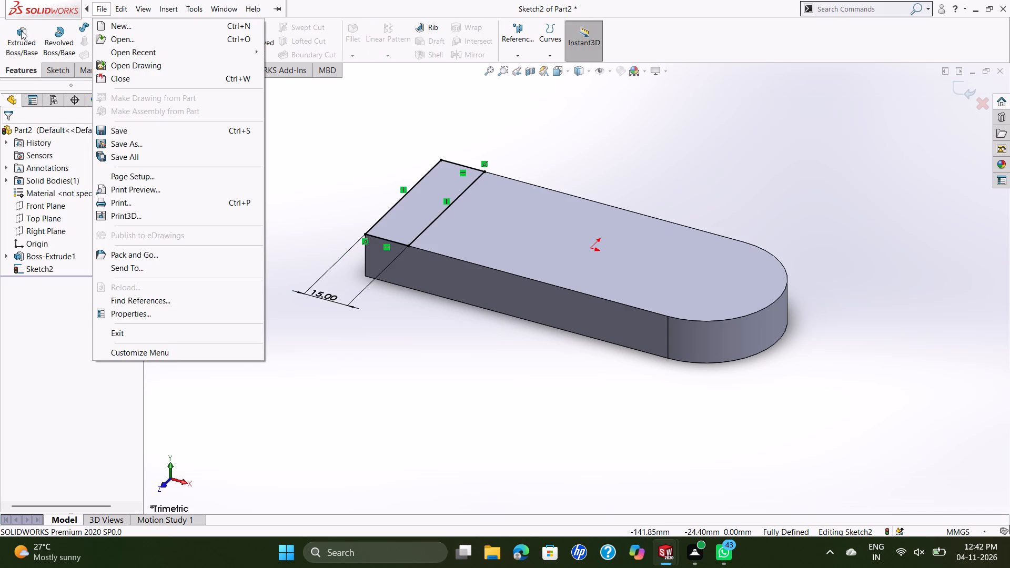
pyautogui.click(24, 34)
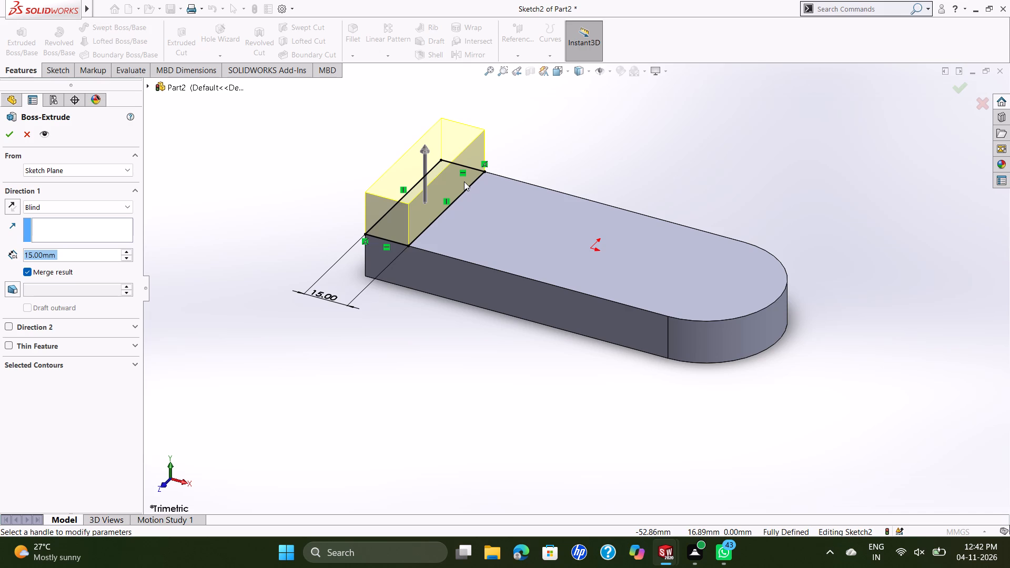
pyautogui.write('65')
pyautogui.press('Return')
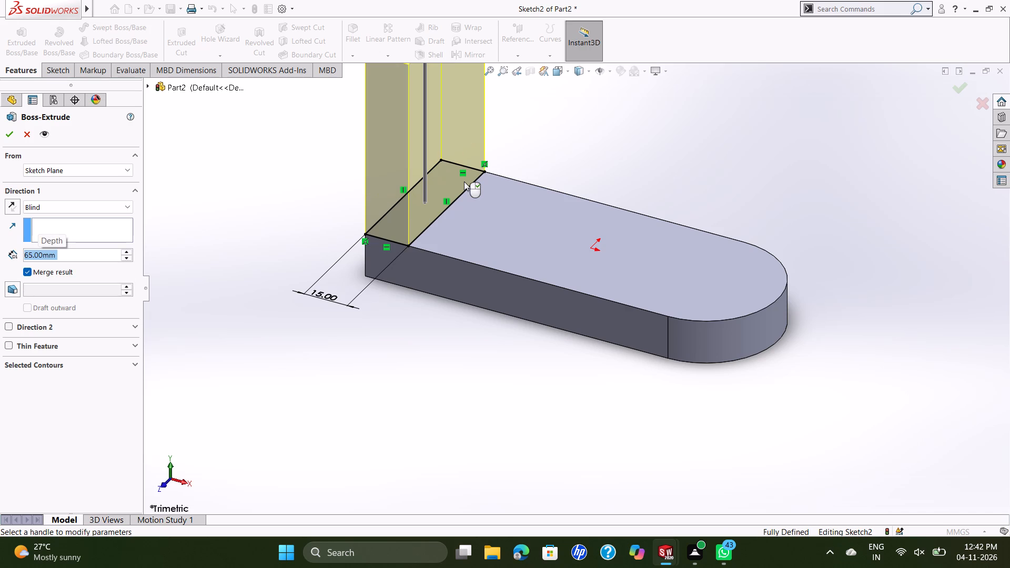
pyautogui.scroll(3, 514, 166)
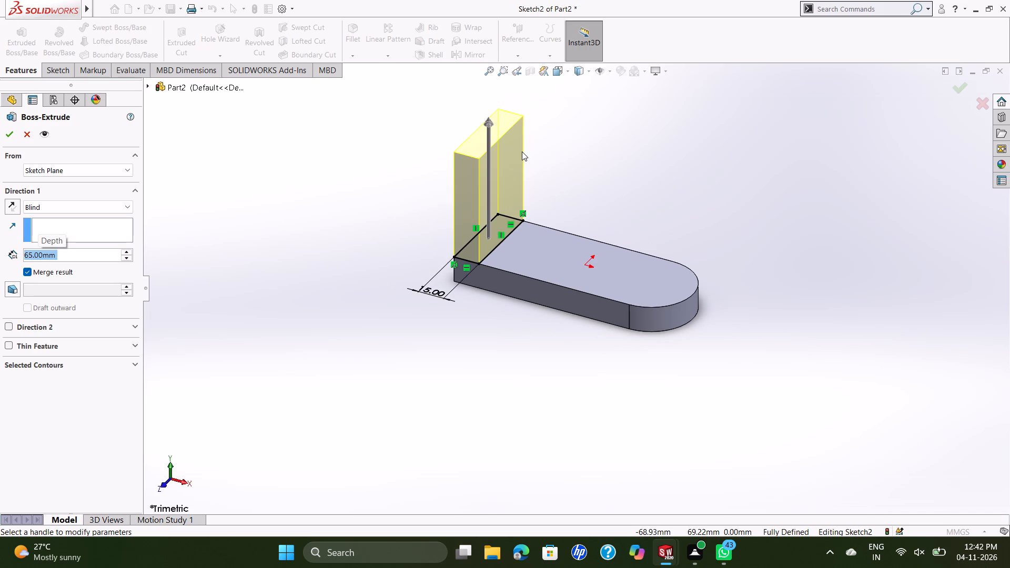
pyautogui.click(5, 139)
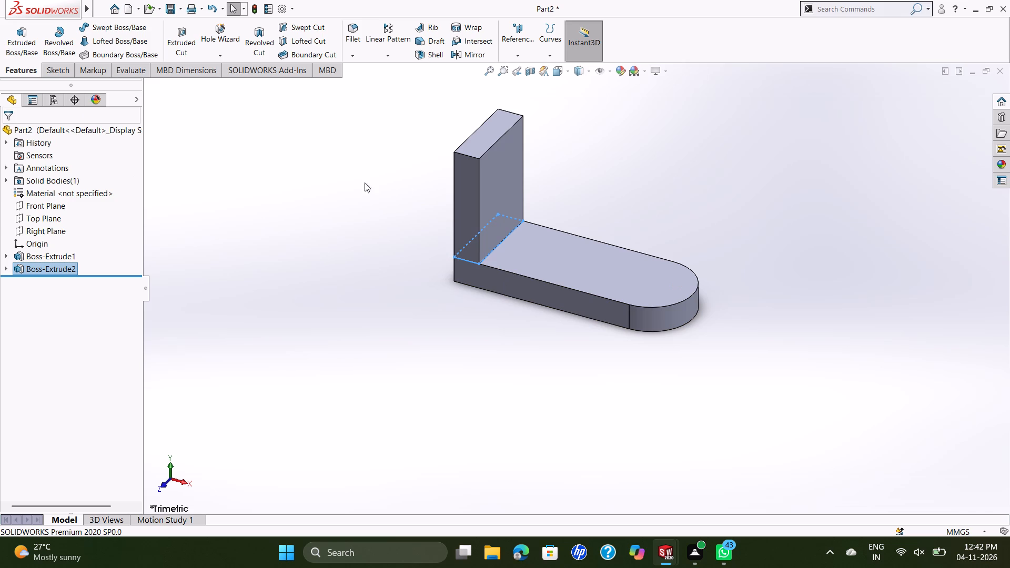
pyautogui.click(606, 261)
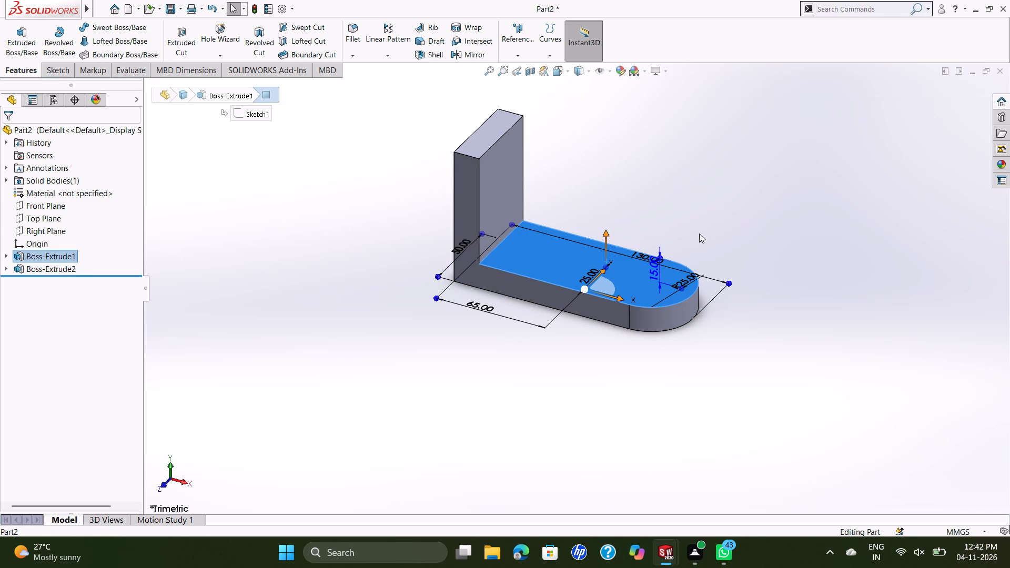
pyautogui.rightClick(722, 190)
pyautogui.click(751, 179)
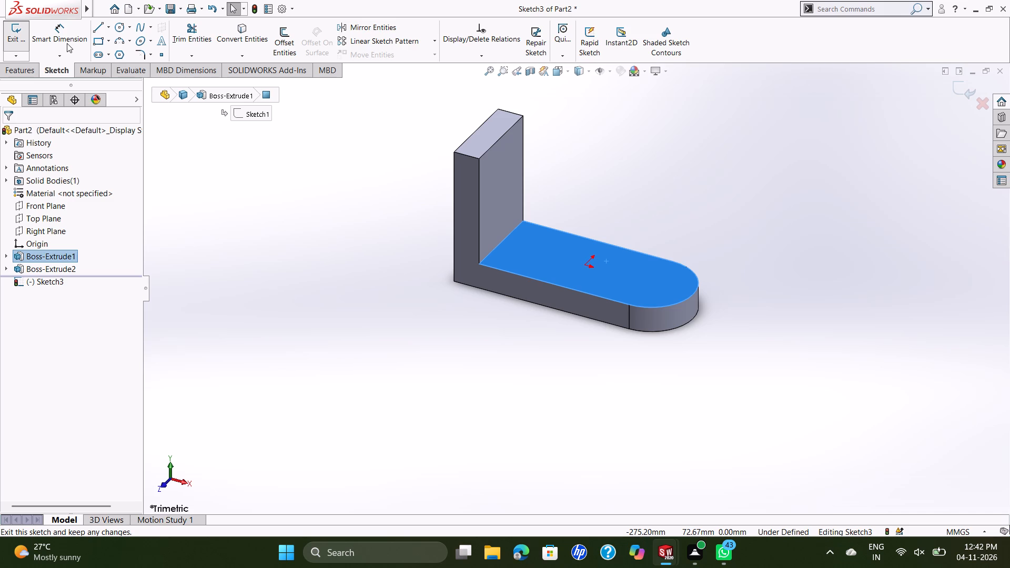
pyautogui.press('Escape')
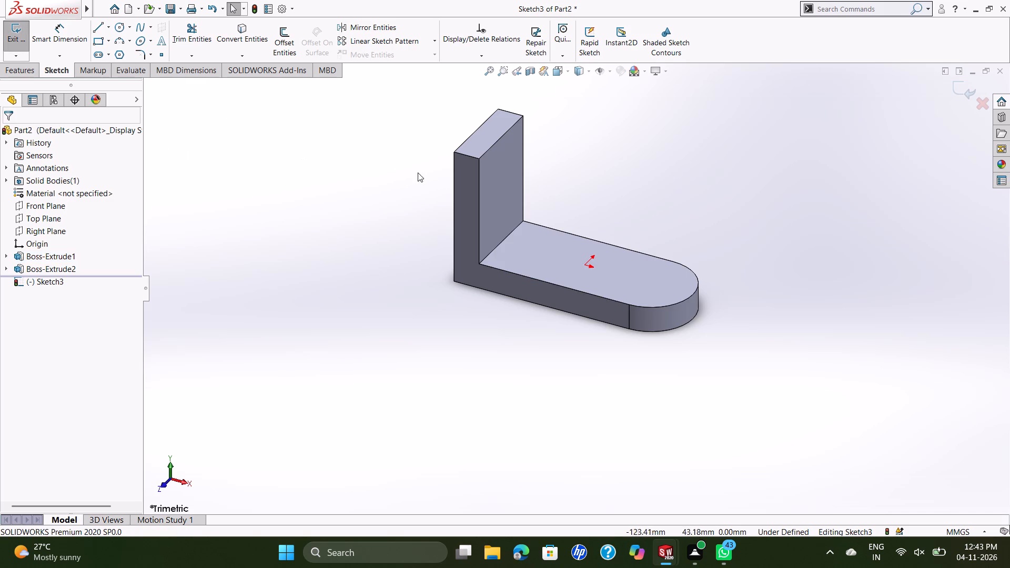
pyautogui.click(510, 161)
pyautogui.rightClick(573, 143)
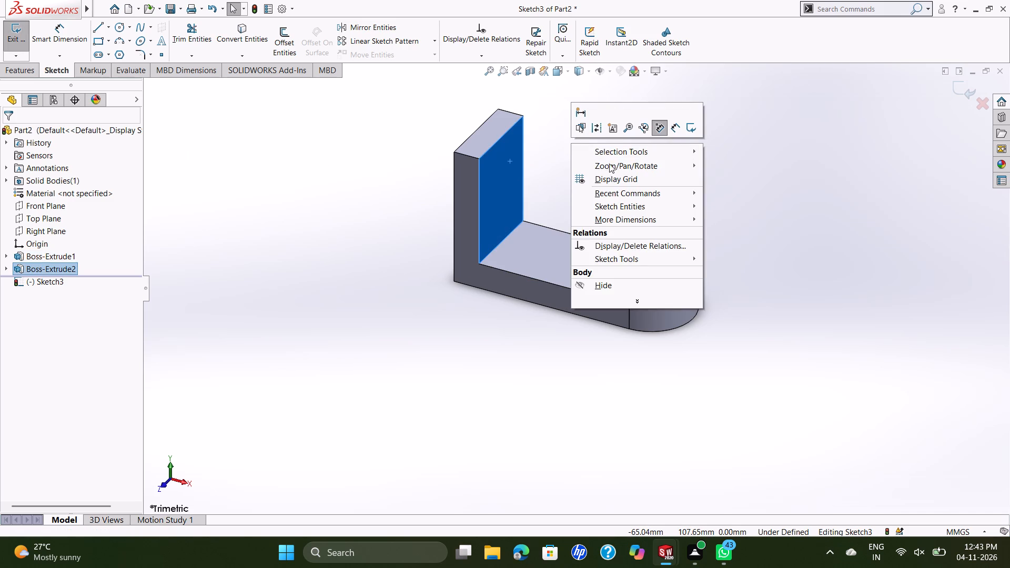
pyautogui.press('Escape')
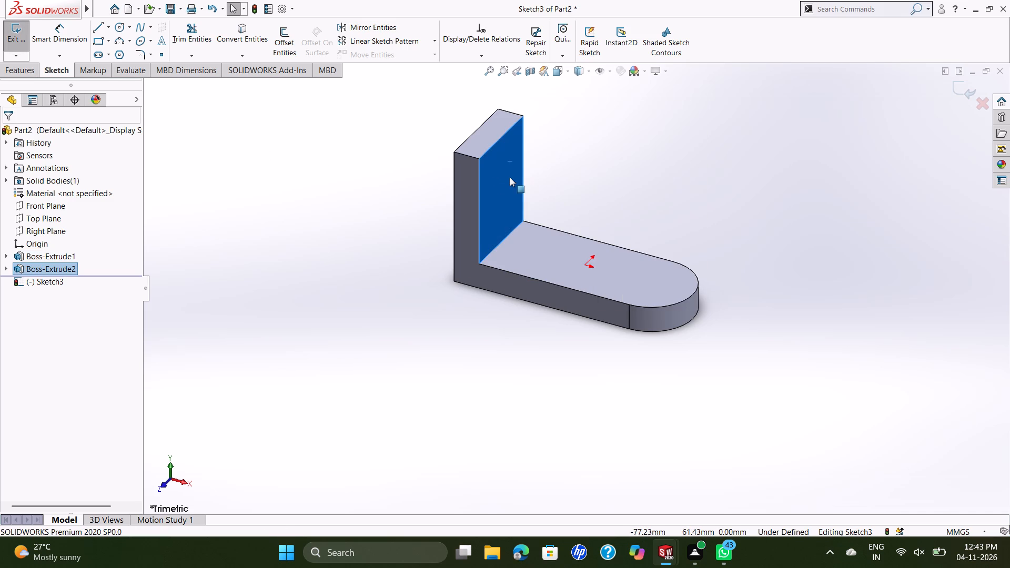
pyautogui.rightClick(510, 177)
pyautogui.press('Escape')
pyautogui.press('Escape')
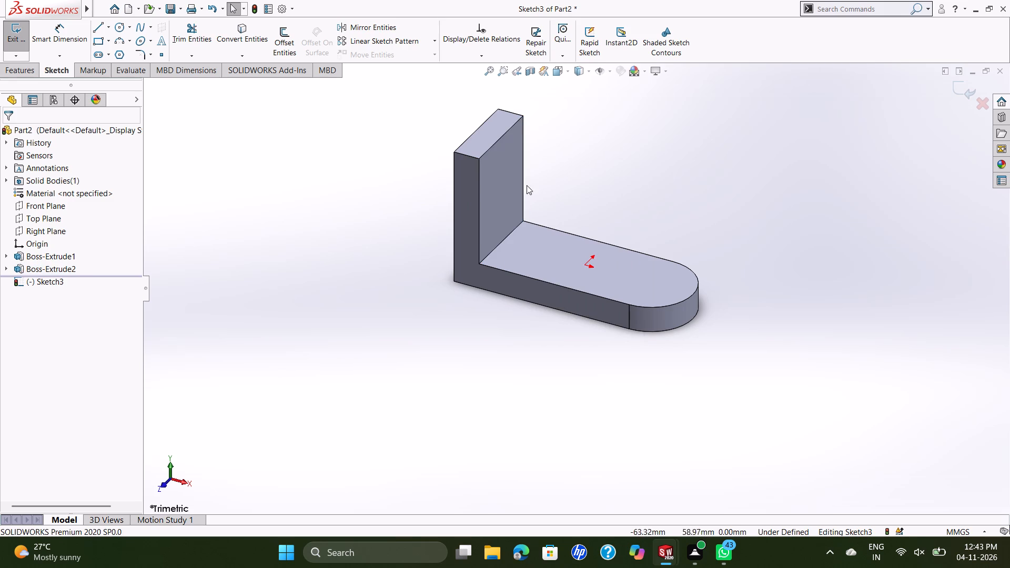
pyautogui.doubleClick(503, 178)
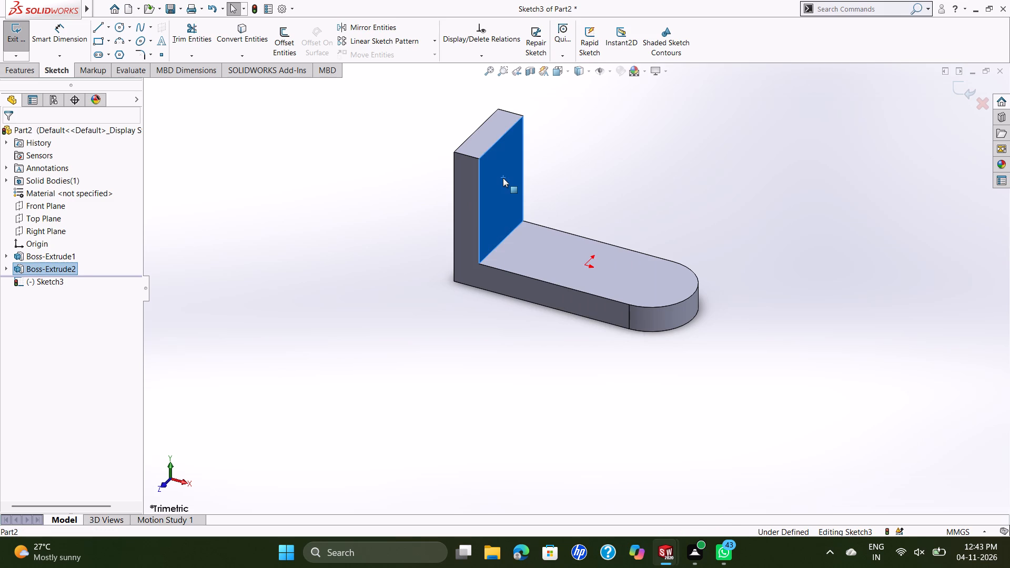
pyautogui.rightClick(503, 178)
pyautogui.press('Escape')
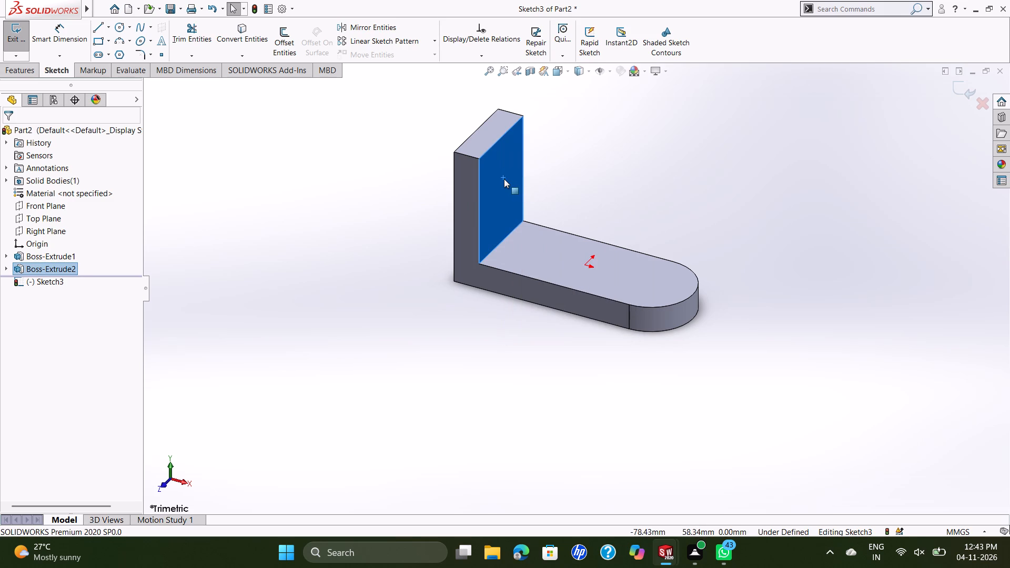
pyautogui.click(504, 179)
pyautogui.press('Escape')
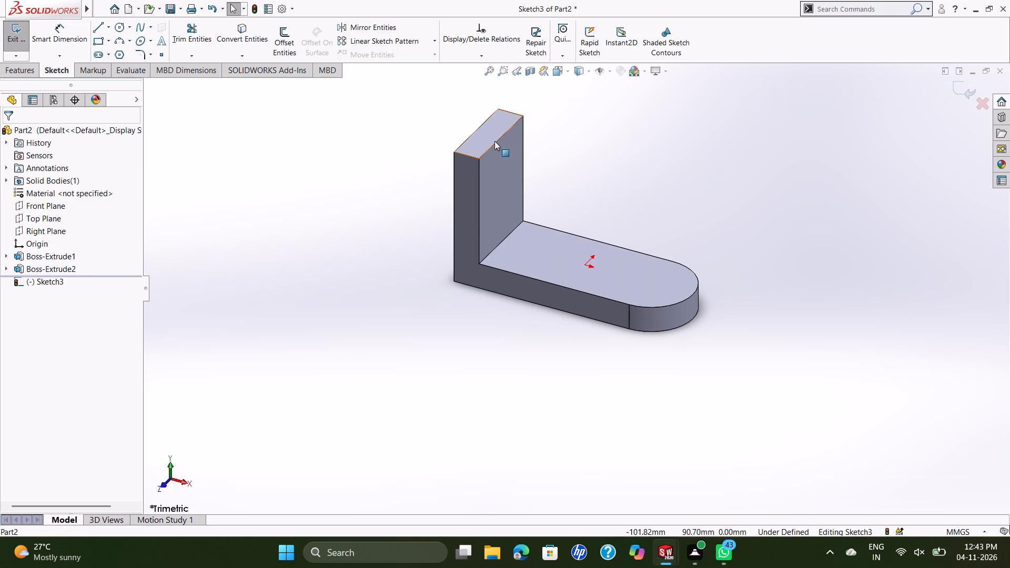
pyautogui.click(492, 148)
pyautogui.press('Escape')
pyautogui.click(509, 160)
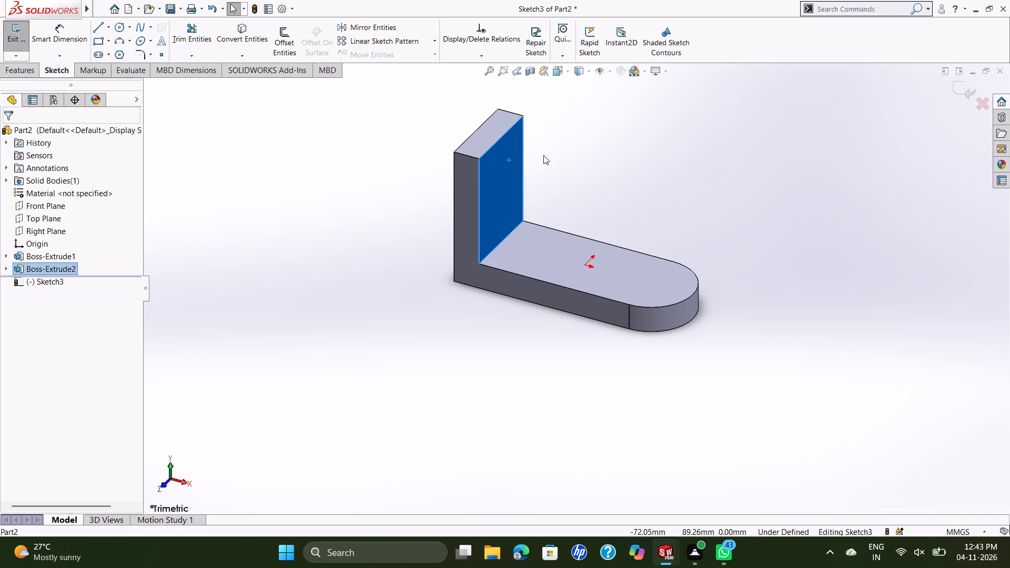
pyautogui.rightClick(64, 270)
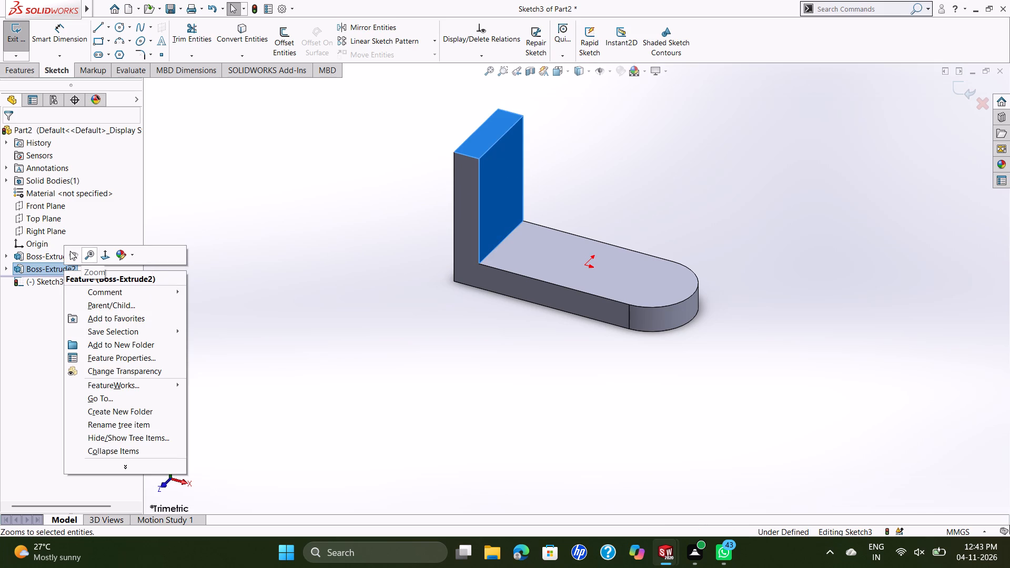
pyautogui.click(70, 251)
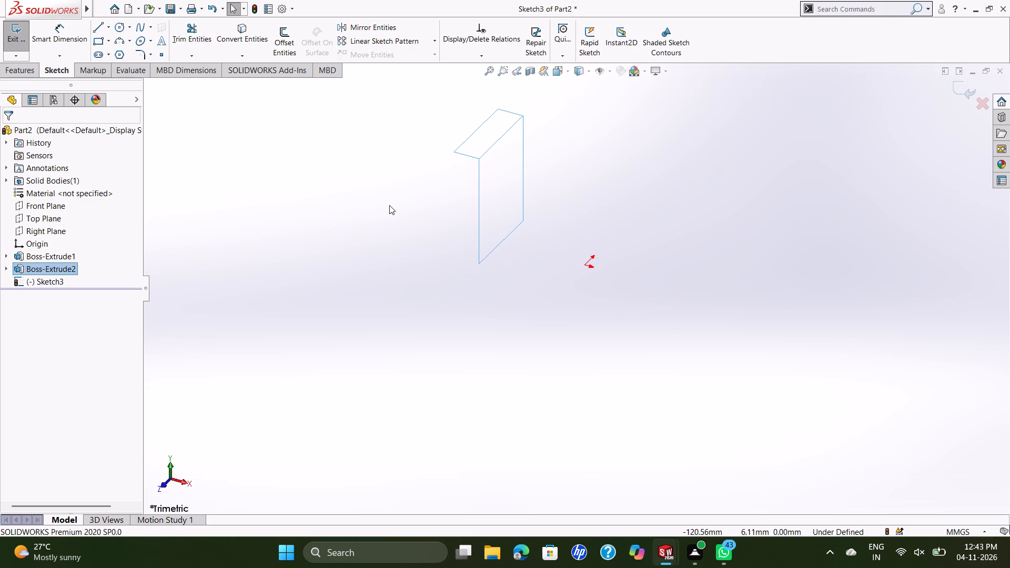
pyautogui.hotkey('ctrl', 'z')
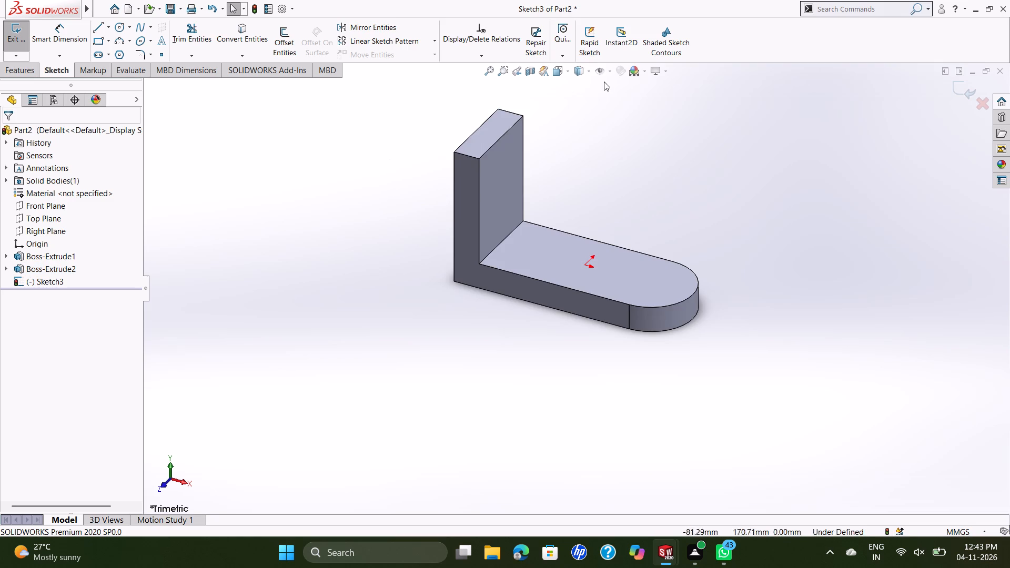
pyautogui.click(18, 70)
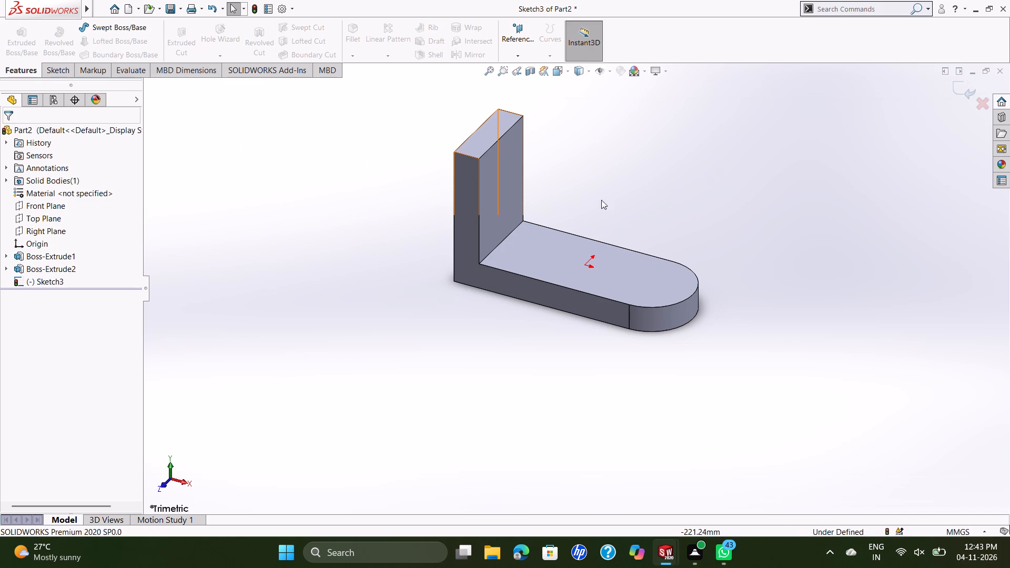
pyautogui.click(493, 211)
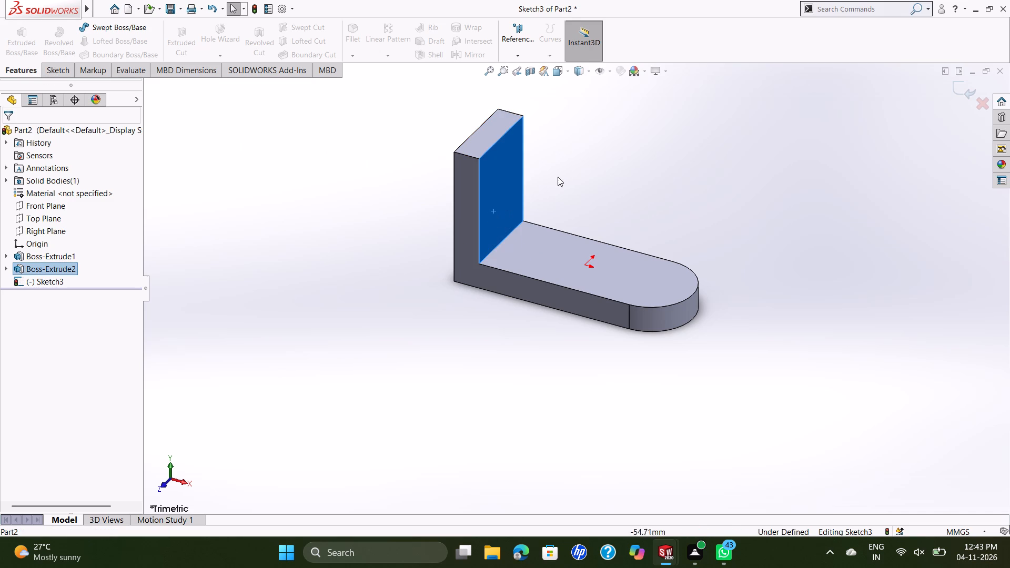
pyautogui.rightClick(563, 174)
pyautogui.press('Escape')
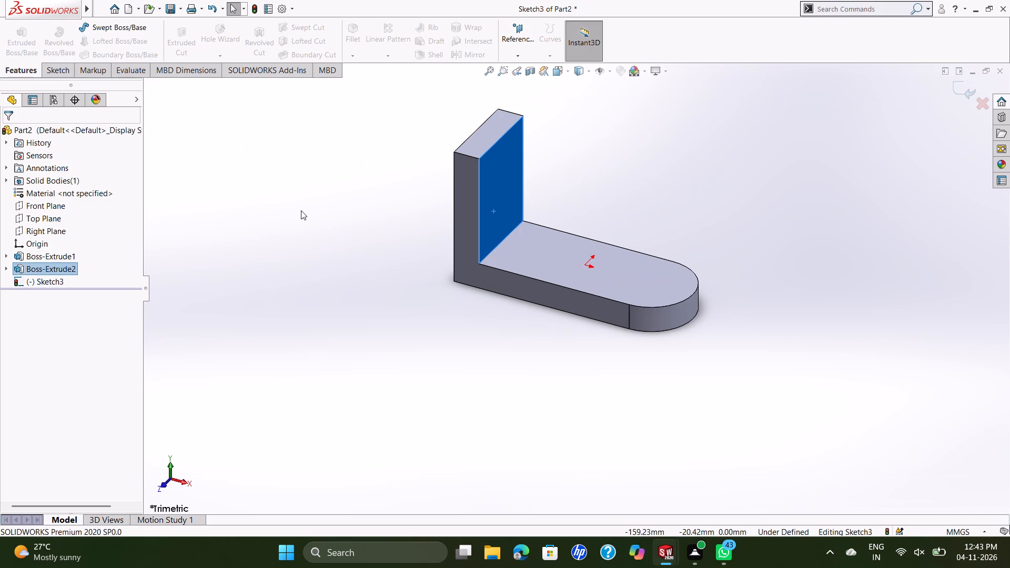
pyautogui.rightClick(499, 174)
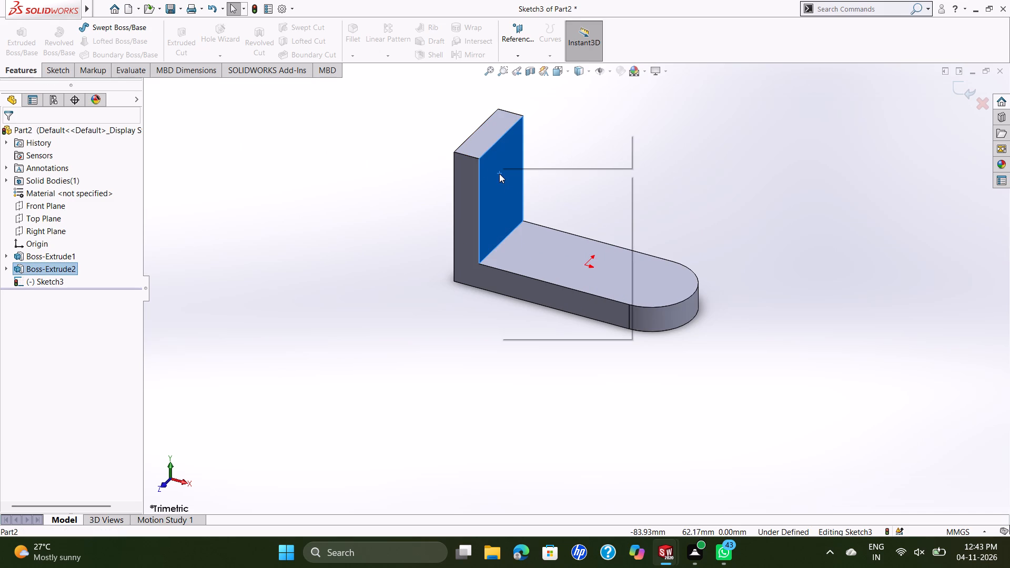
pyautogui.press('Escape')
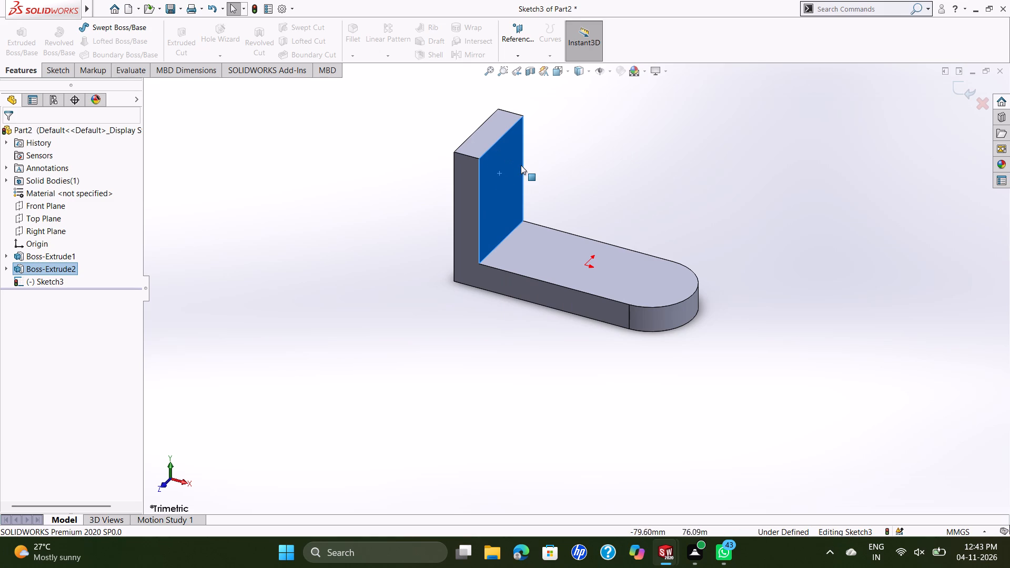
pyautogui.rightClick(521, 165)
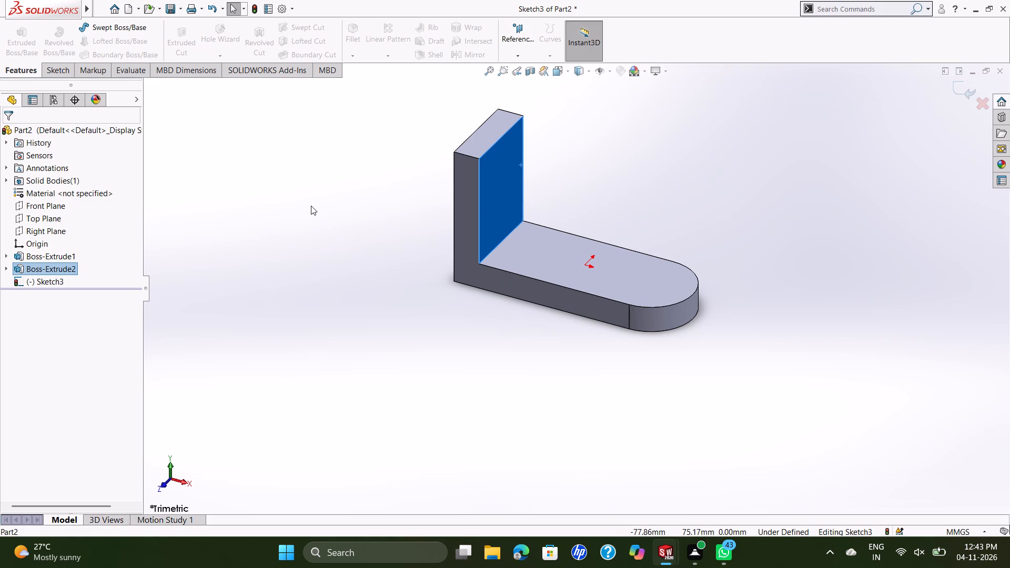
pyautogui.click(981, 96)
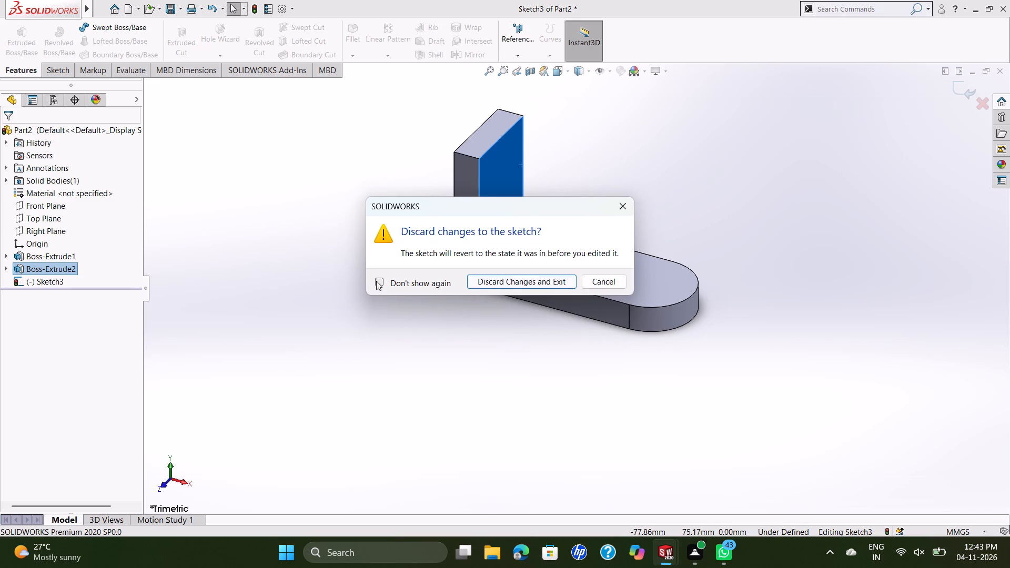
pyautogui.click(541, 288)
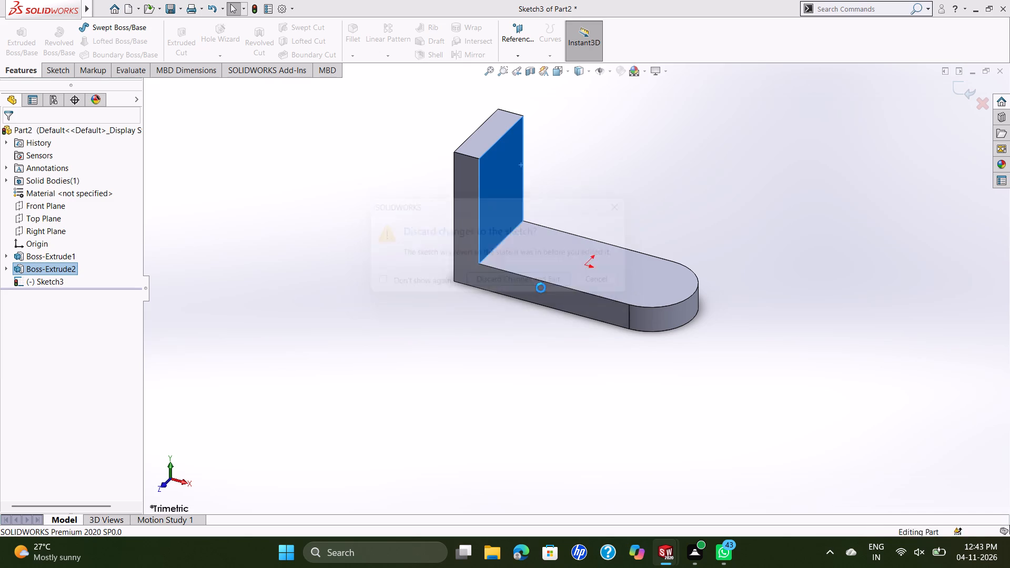
# Start a new sketch on the upright wall's inner face, the one facing the rounded end of the plate.
pyautogui.click(508, 190)
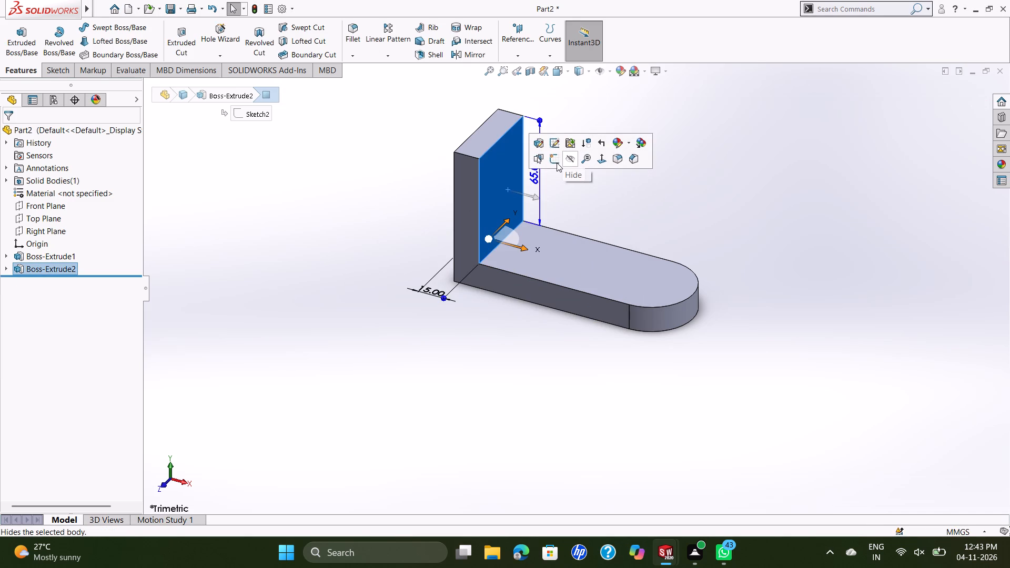
pyautogui.click(557, 163)
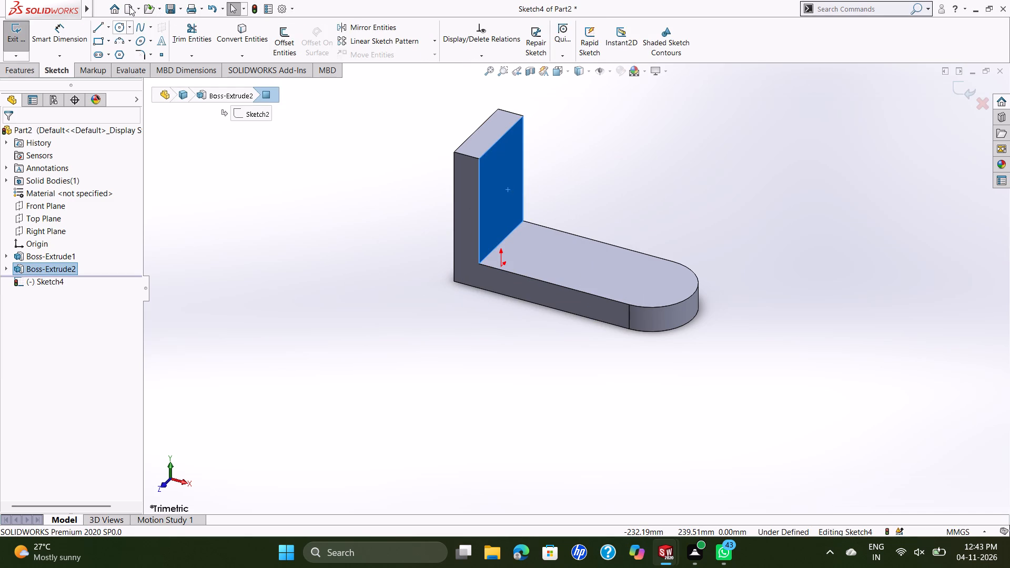
pyautogui.click(118, 27)
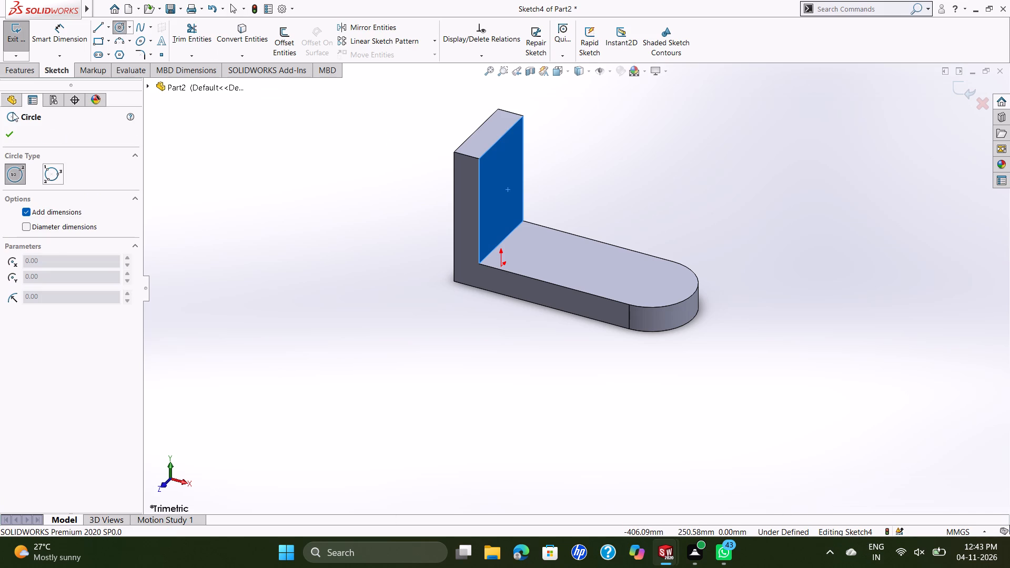
pyautogui.click(10, 131)
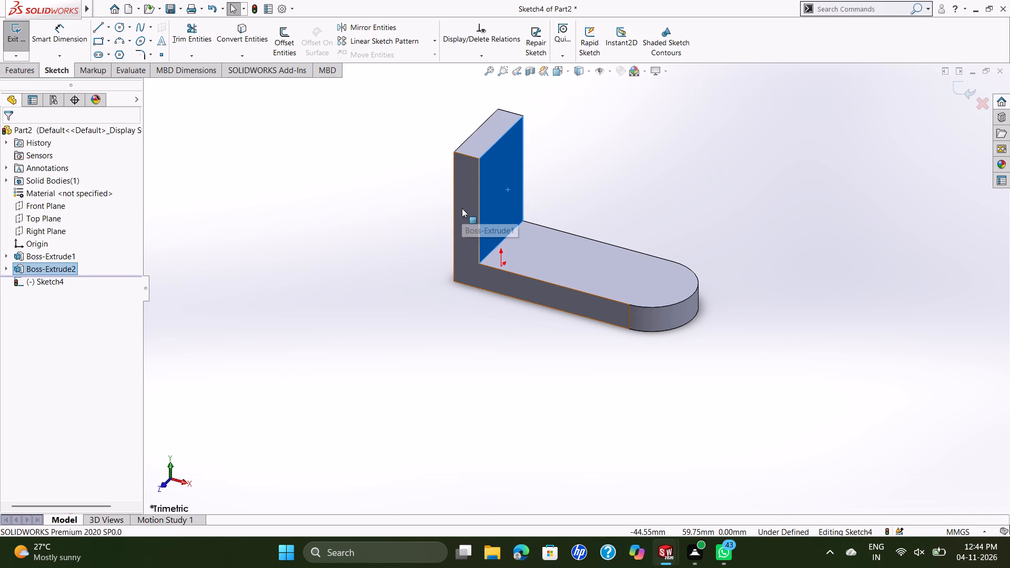
pyautogui.click(386, 230)
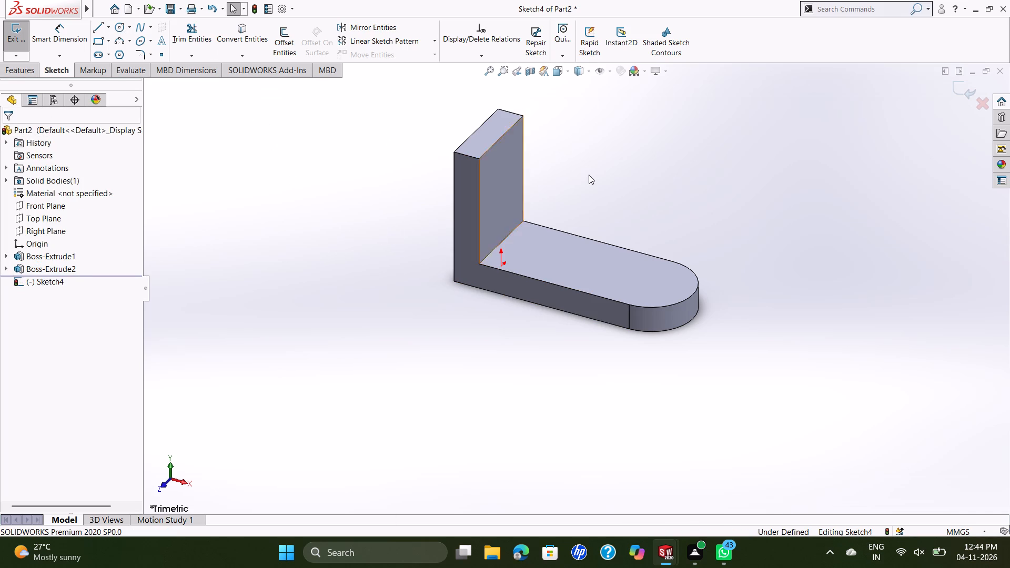
# View the wall's inner face square-on and sketch a vertical line about 22.4 mm long down from its top edge's midpoint.
pyautogui.rightClick(50, 281)
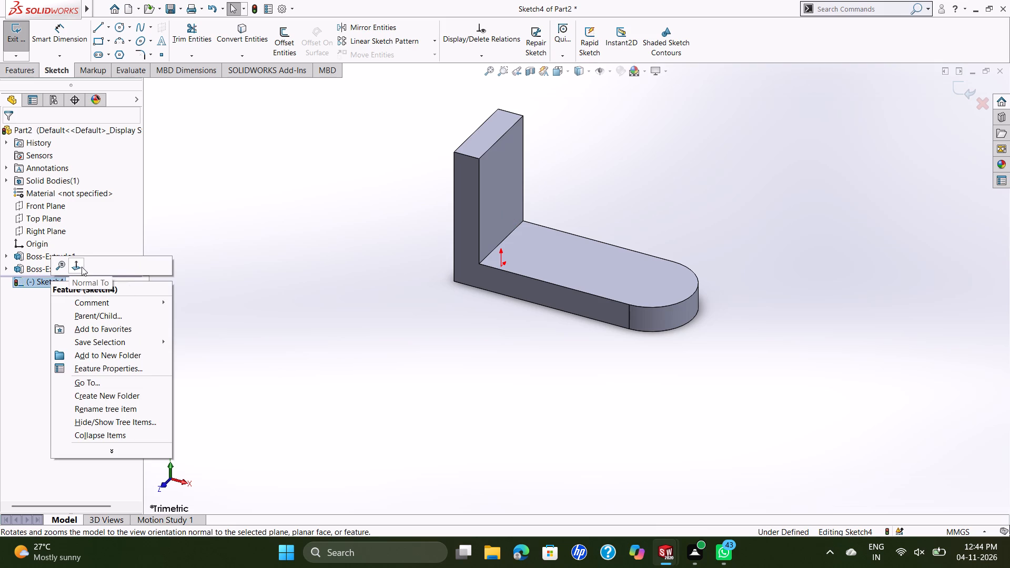
pyautogui.click(76, 263)
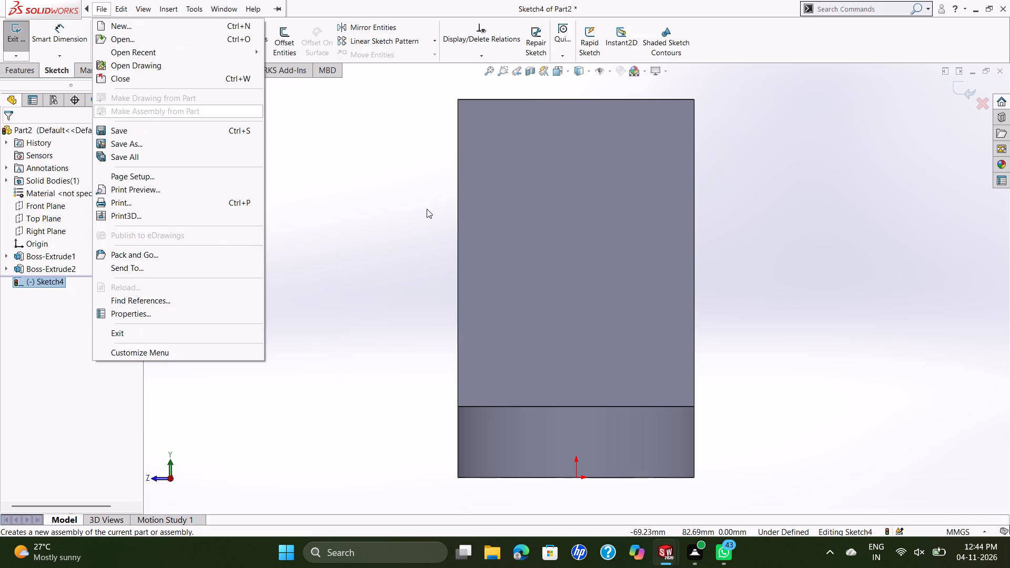
pyautogui.click(399, 204)
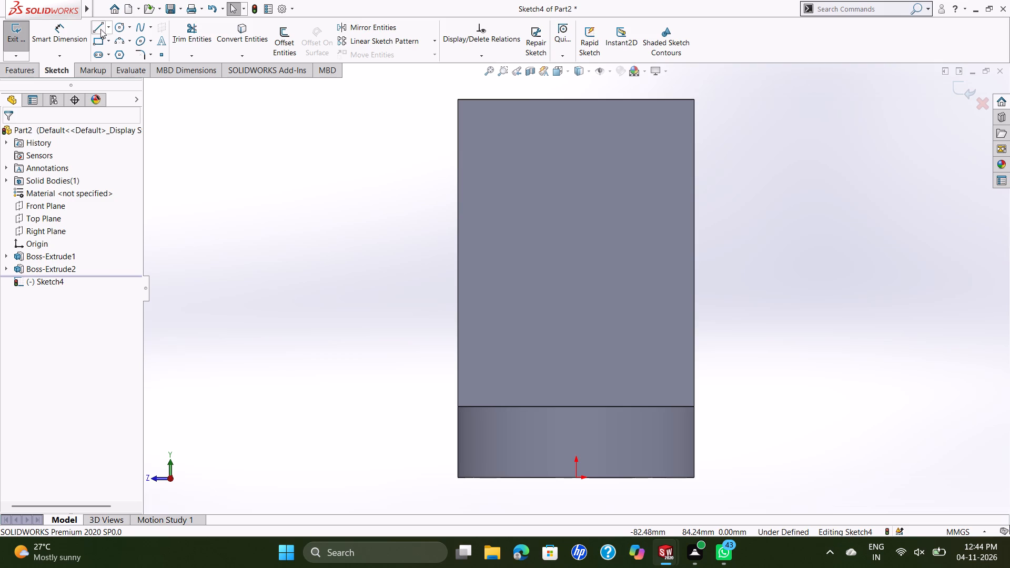
pyautogui.click(95, 29)
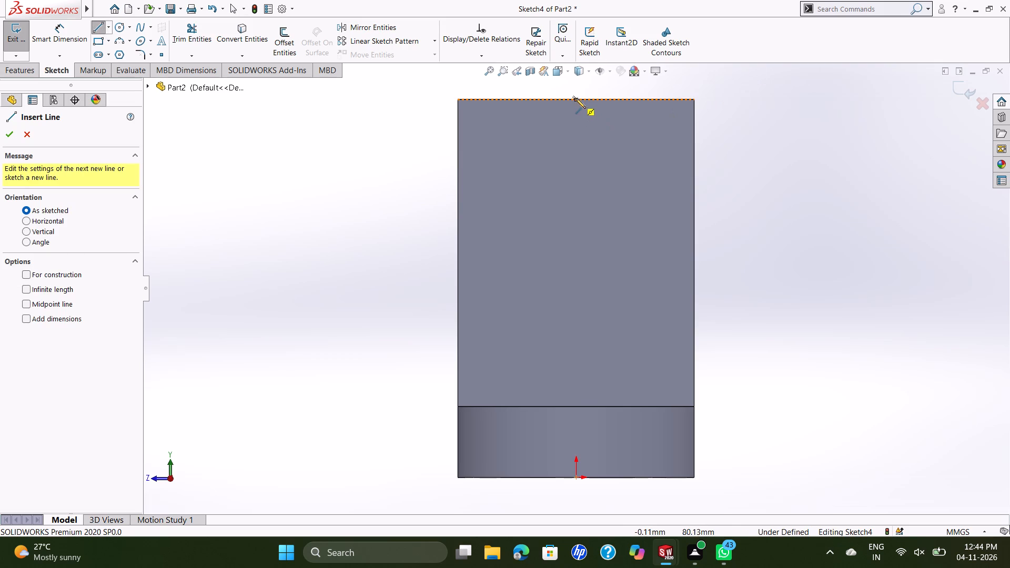
pyautogui.click(575, 99)
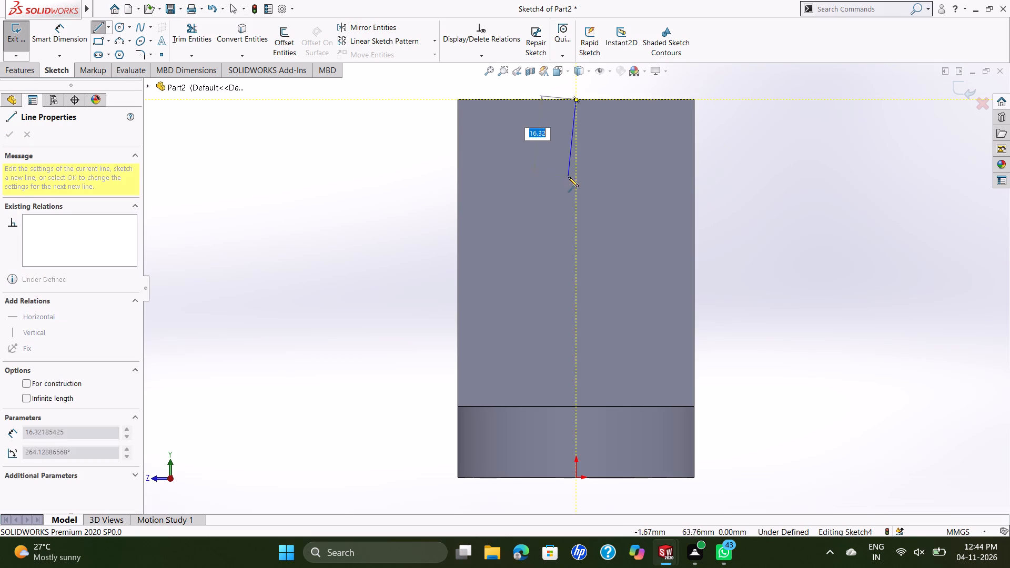
pyautogui.click(577, 205)
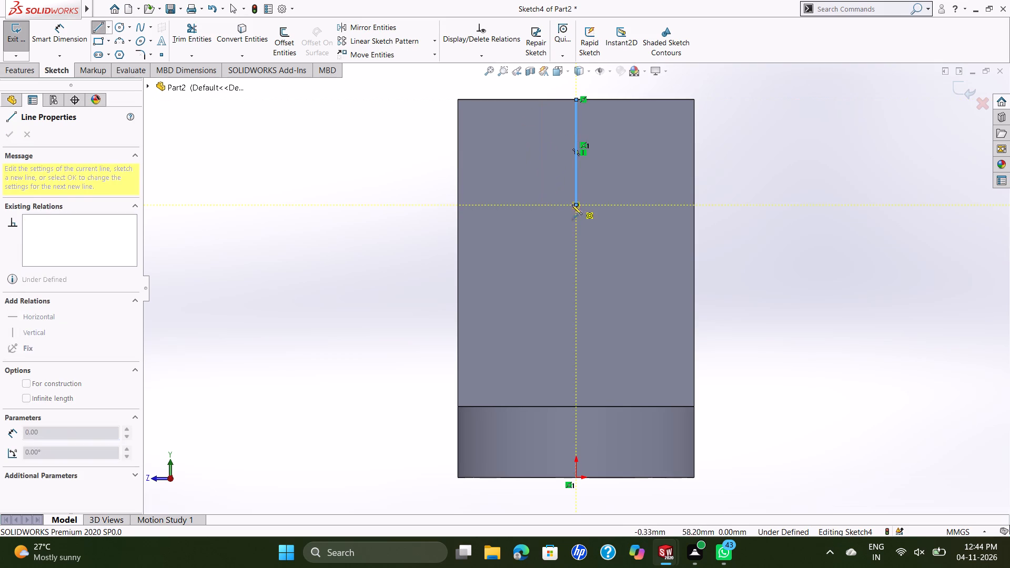
pyautogui.press('Escape')
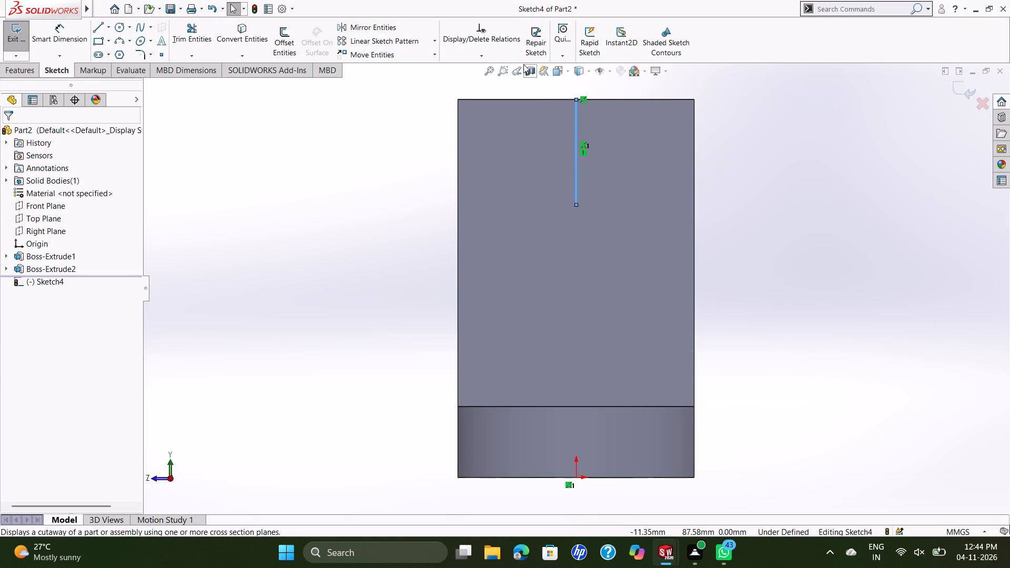
# Sketch a circle of about 9 mm radius centred on the vertical line's lower endpoint.
pyautogui.click(119, 29)
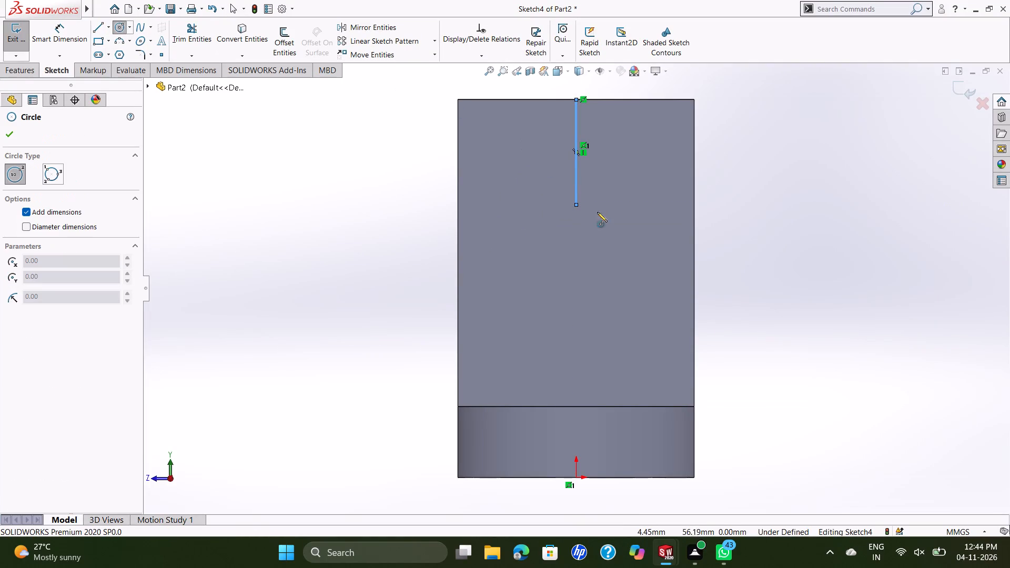
pyautogui.click(577, 205)
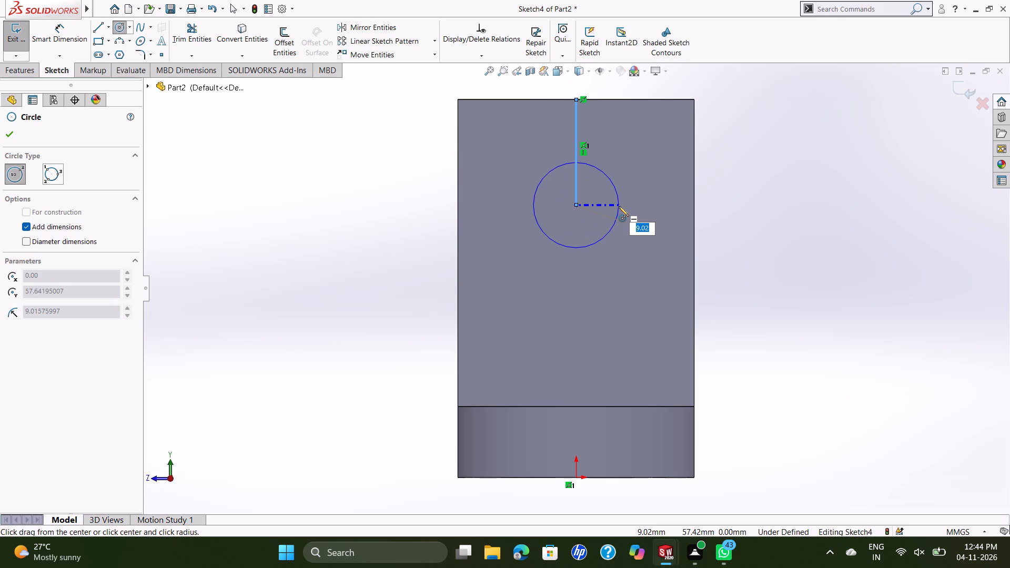
pyautogui.click(619, 206)
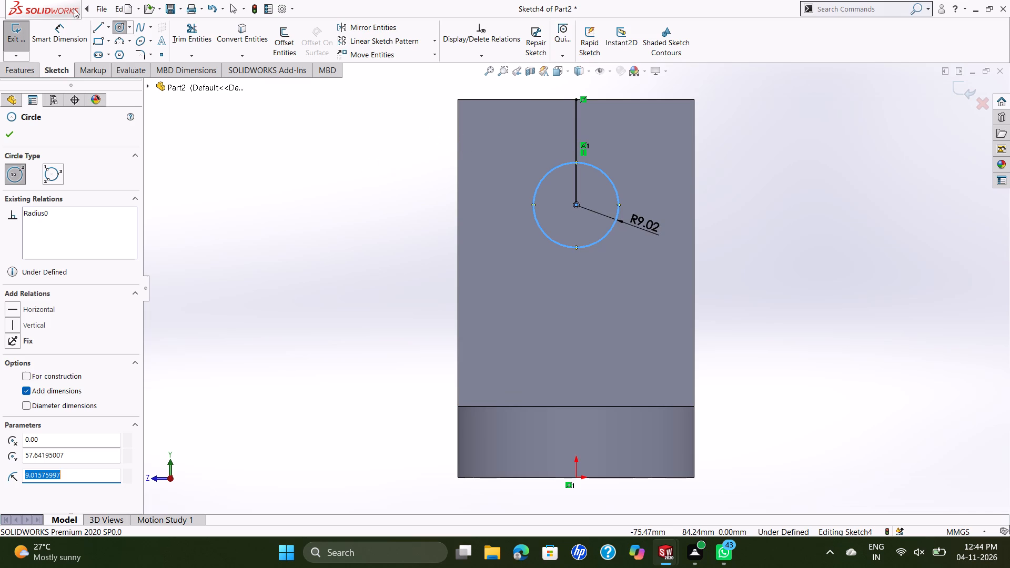
# Dimension the vertical line's length as 22 mm.
pyautogui.click(43, 35)
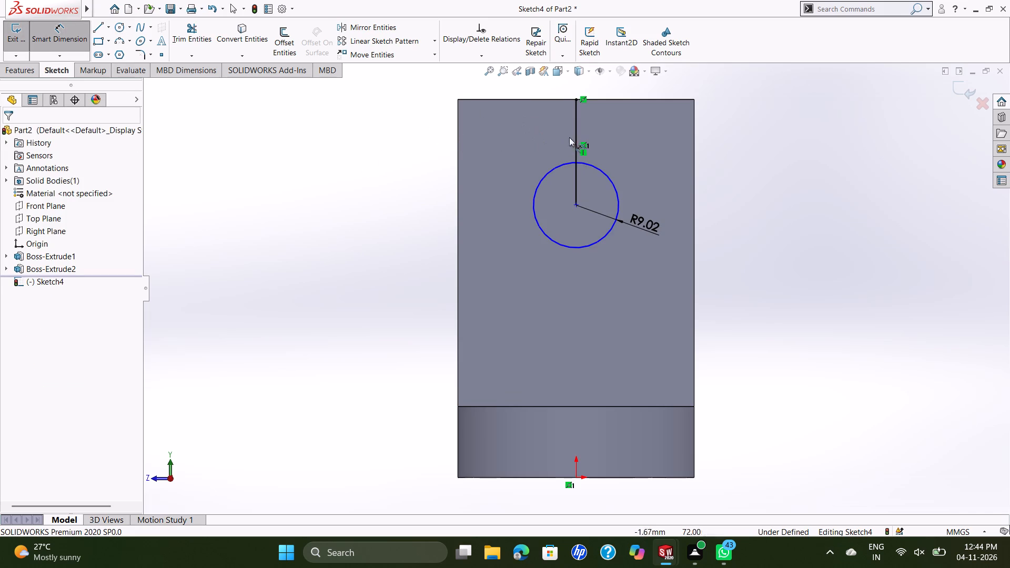
pyautogui.click(580, 135)
pyautogui.click(577, 123)
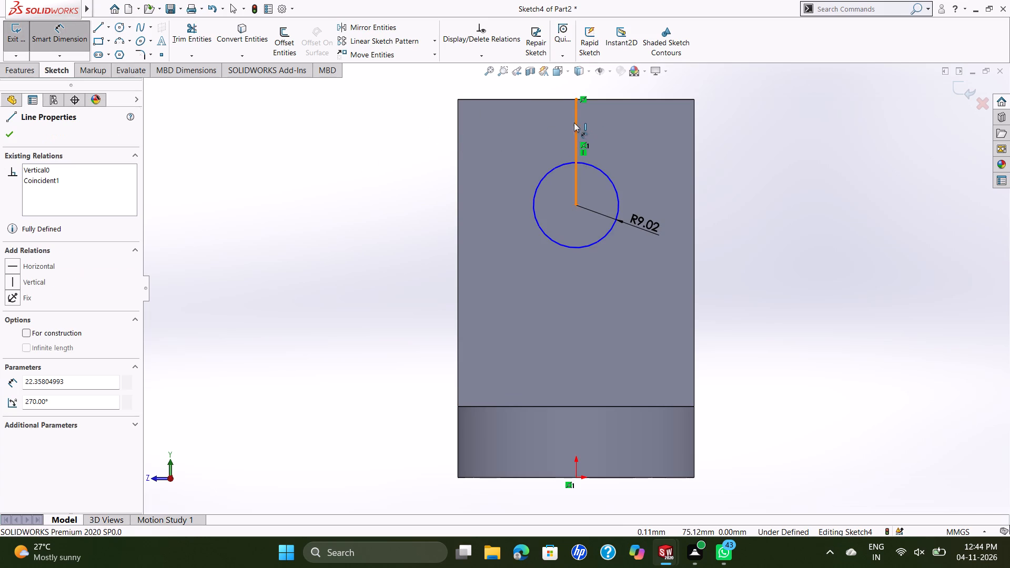
pyautogui.click(387, 157)
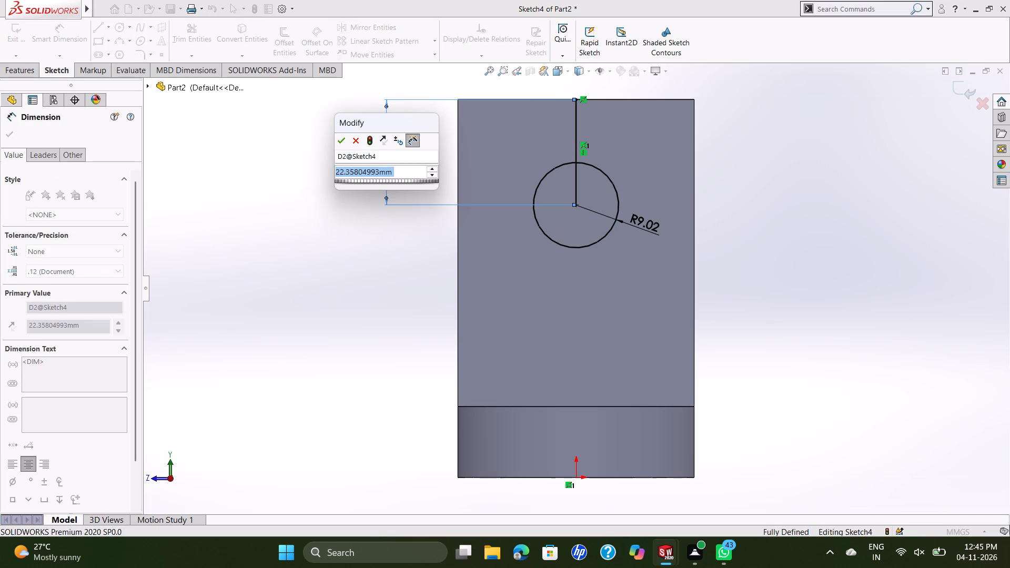
pyautogui.write('20')
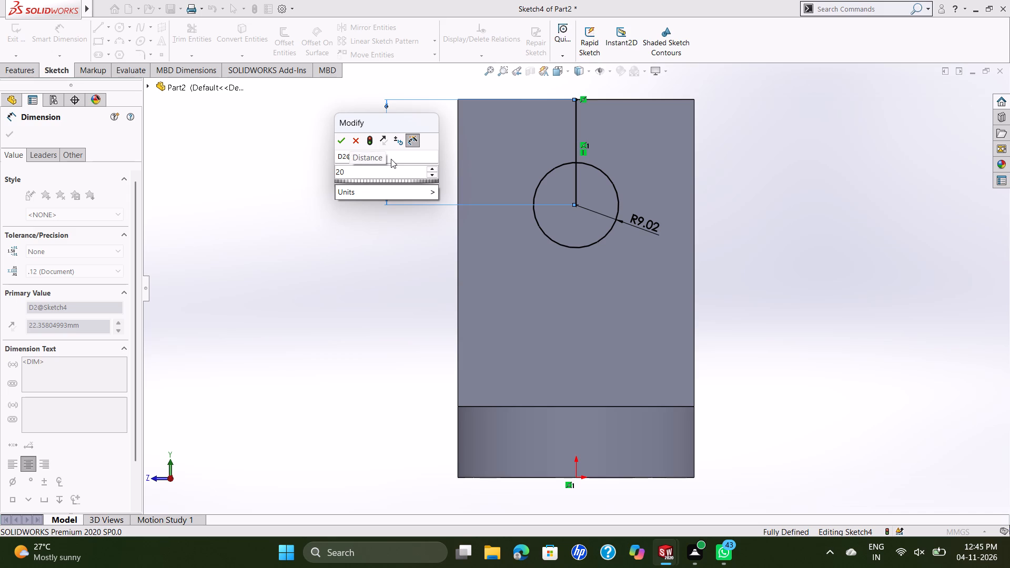
pyautogui.press('BackSpace')
pyautogui.press('2')
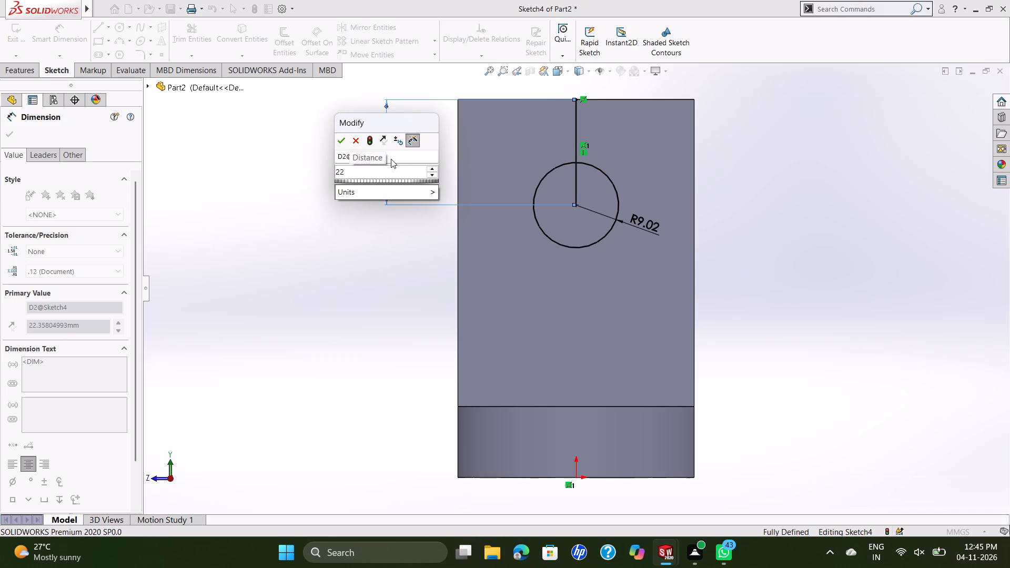
pyautogui.press('Return')
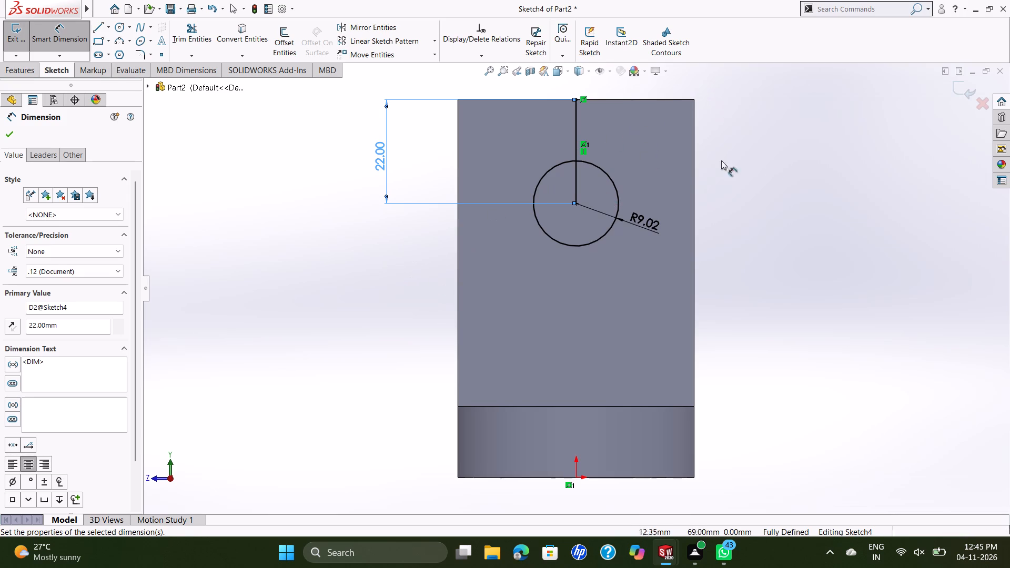
pyautogui.click(769, 165)
# Delete the vertical line between the wall's top edge and the circle's centre, along with its dimension.
pyautogui.rightClick(574, 125)
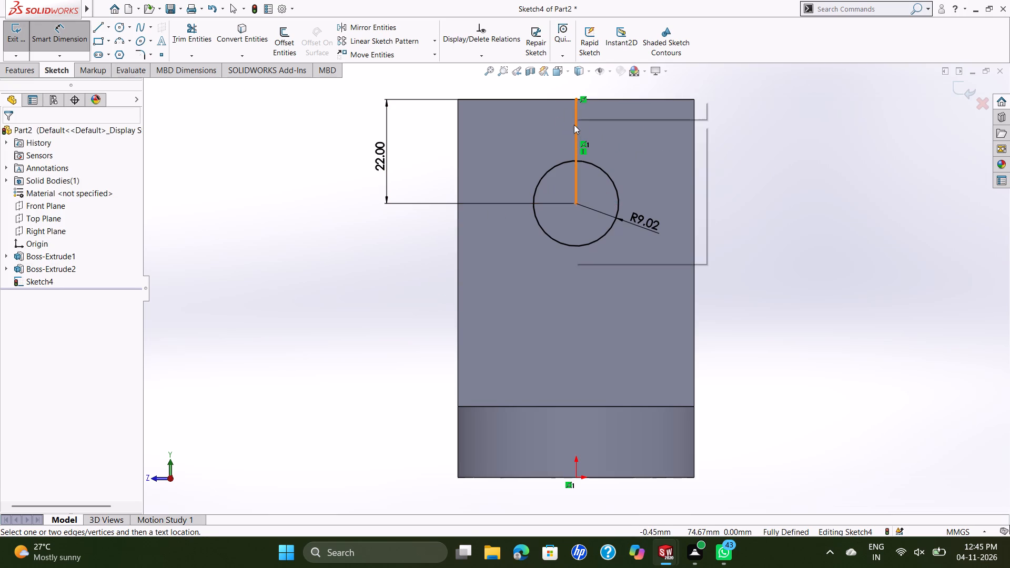
pyautogui.click(318, 170)
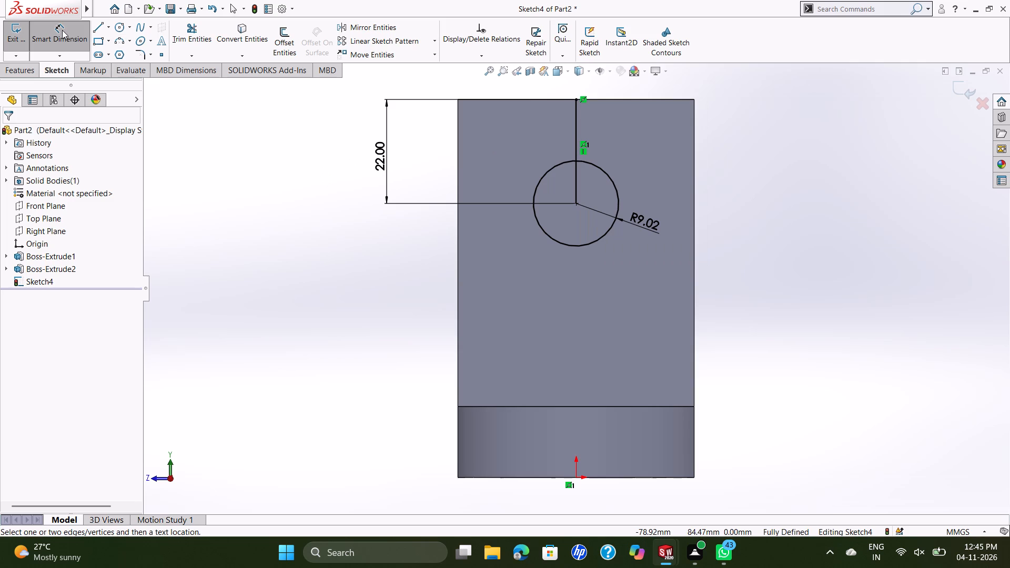
pyautogui.click(62, 30)
pyautogui.rightClick(571, 116)
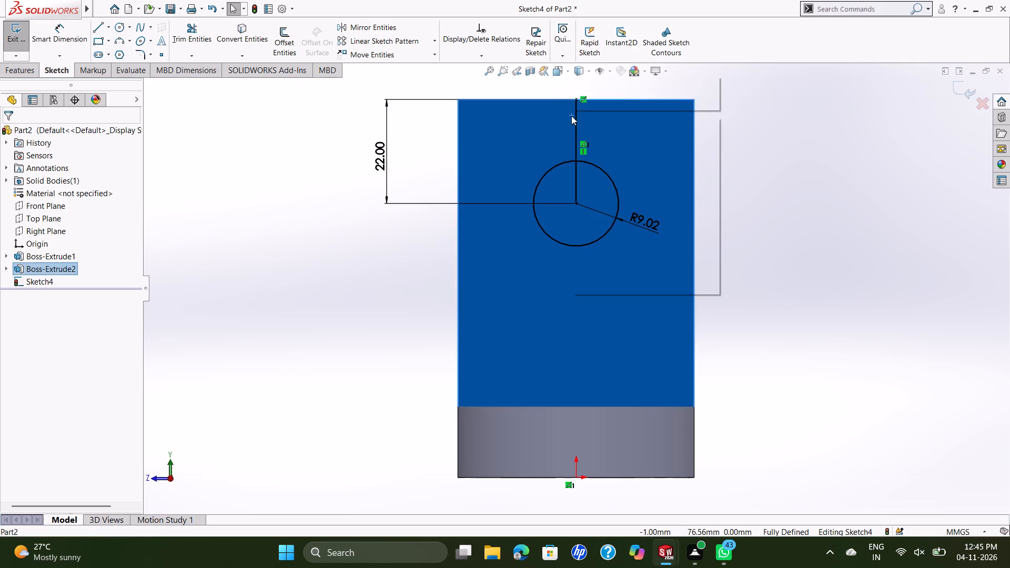
pyautogui.click(792, 216)
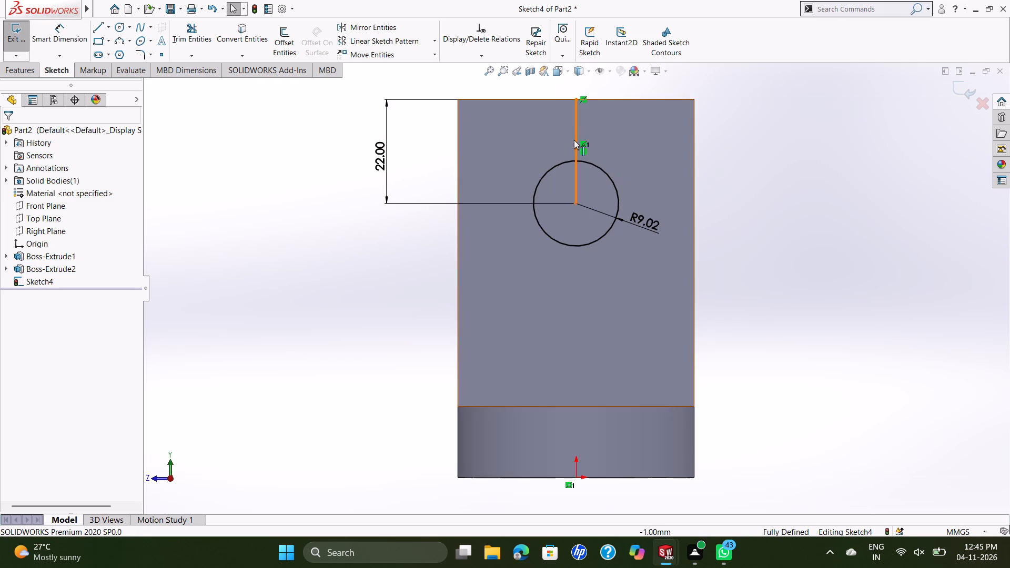
pyautogui.rightClick(574, 140)
pyautogui.click(611, 295)
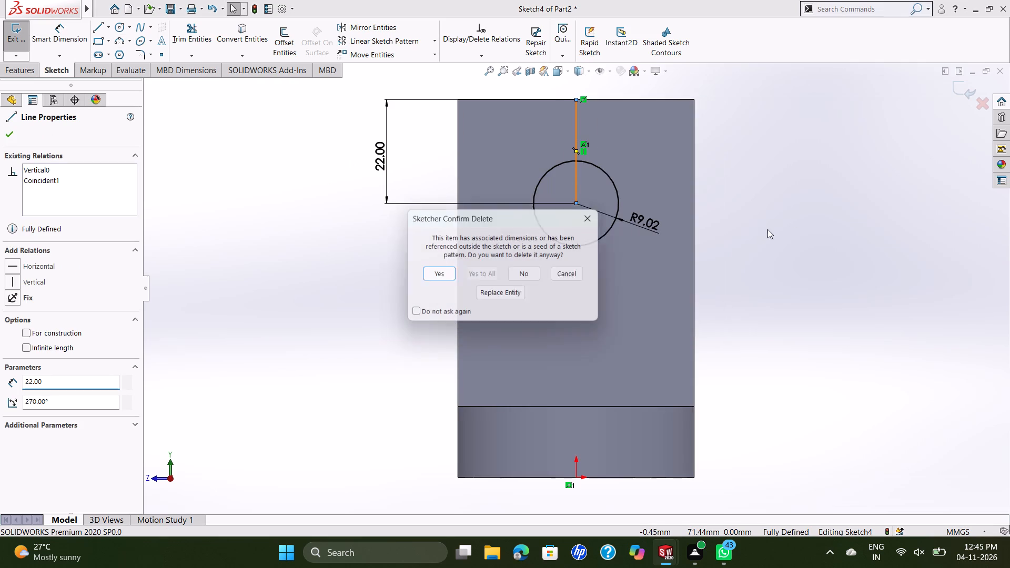
pyautogui.click(441, 275)
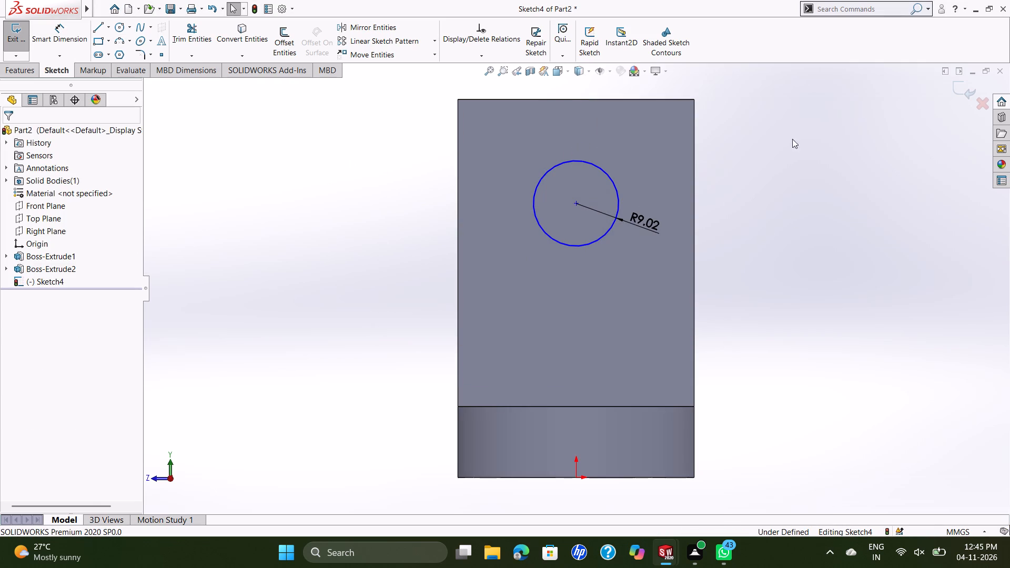
# Dimension the circle's centre 22 mm below the wall's top edge.
pyautogui.click(53, 28)
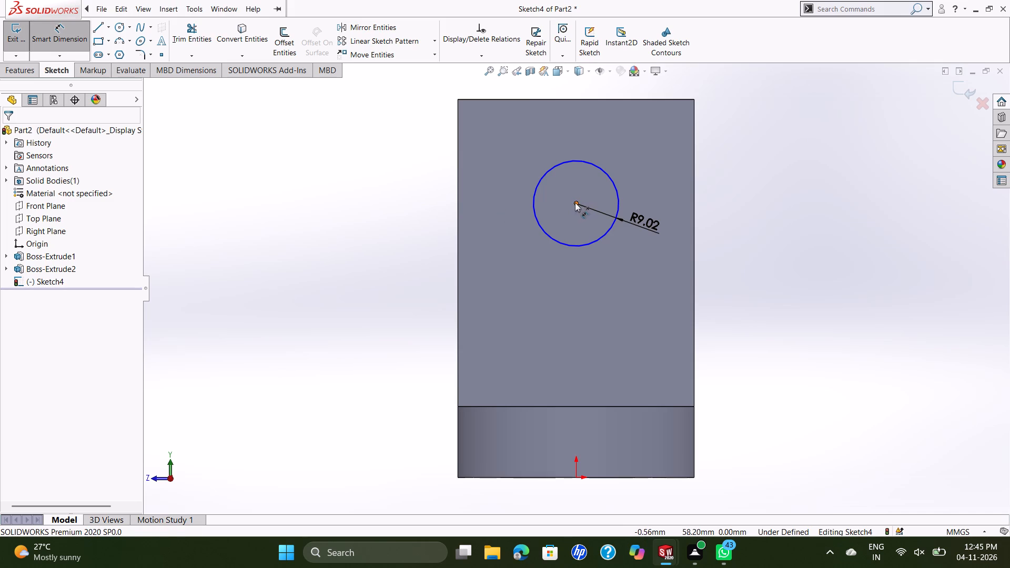
pyautogui.click(576, 202)
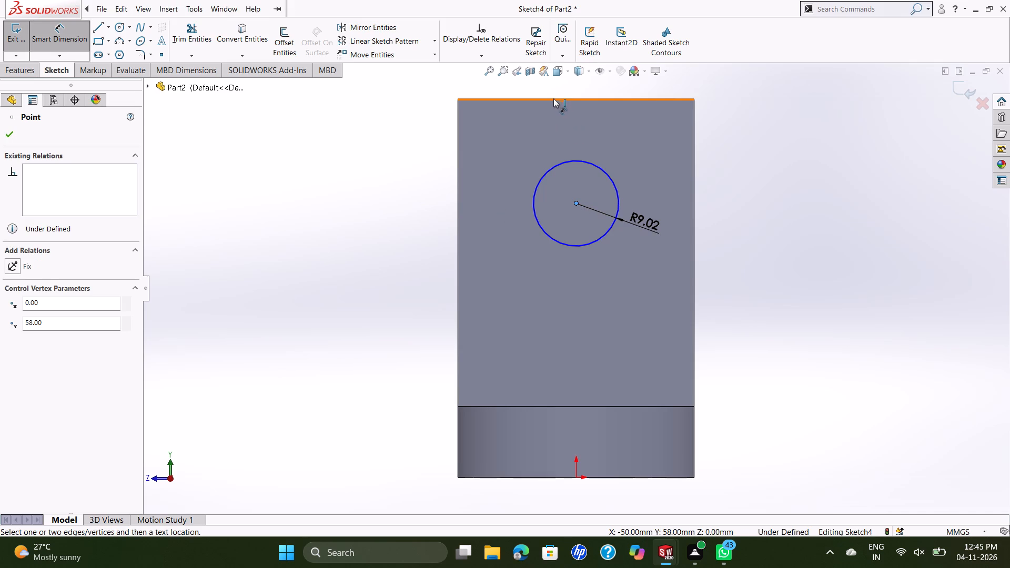
pyautogui.click(553, 98)
pyautogui.click(406, 138)
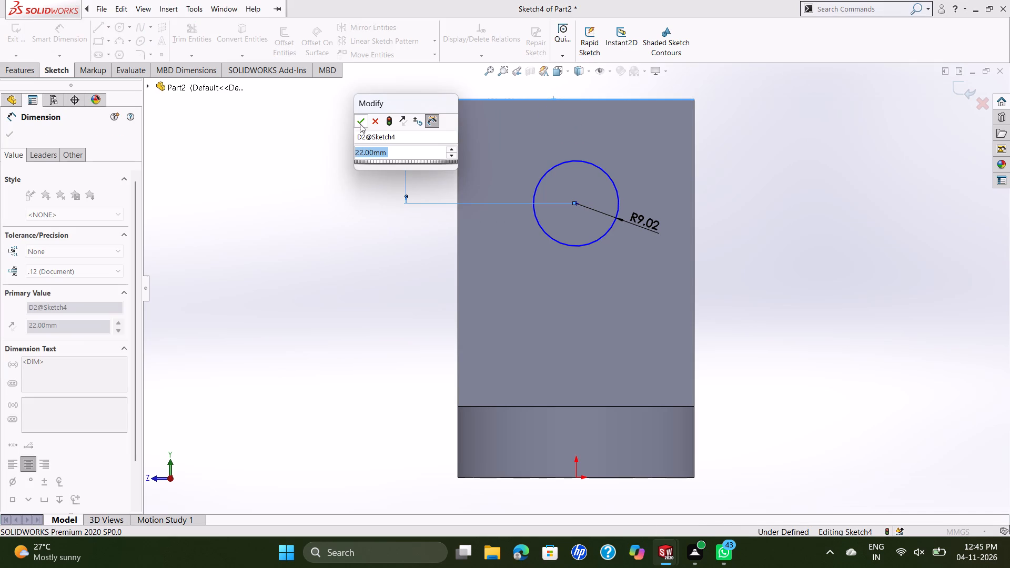
pyautogui.click(365, 121)
pyautogui.click(742, 219)
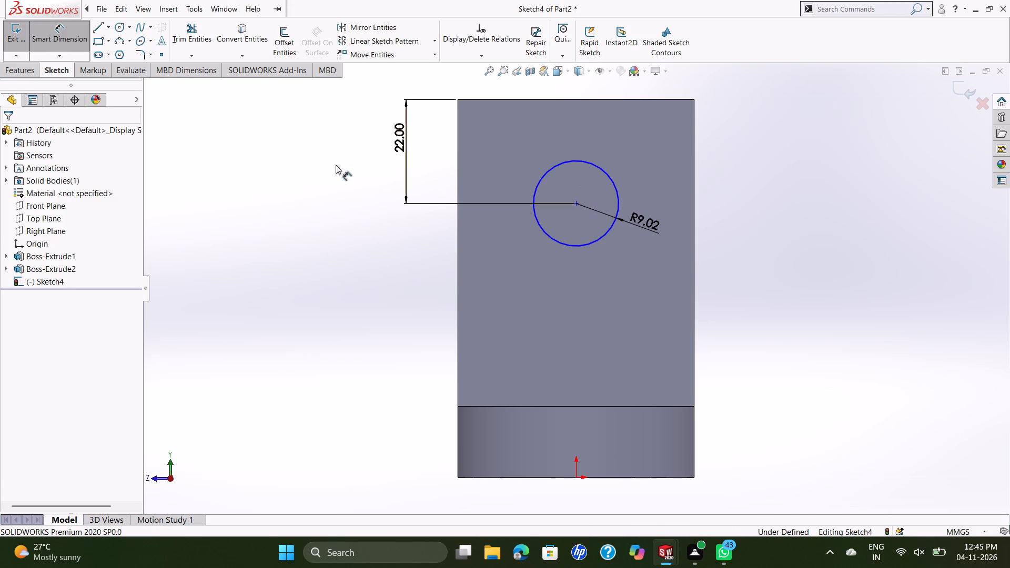
# Dimension the circle's centre 25 mm from the wall's front vertical edge.
pyautogui.click(461, 160)
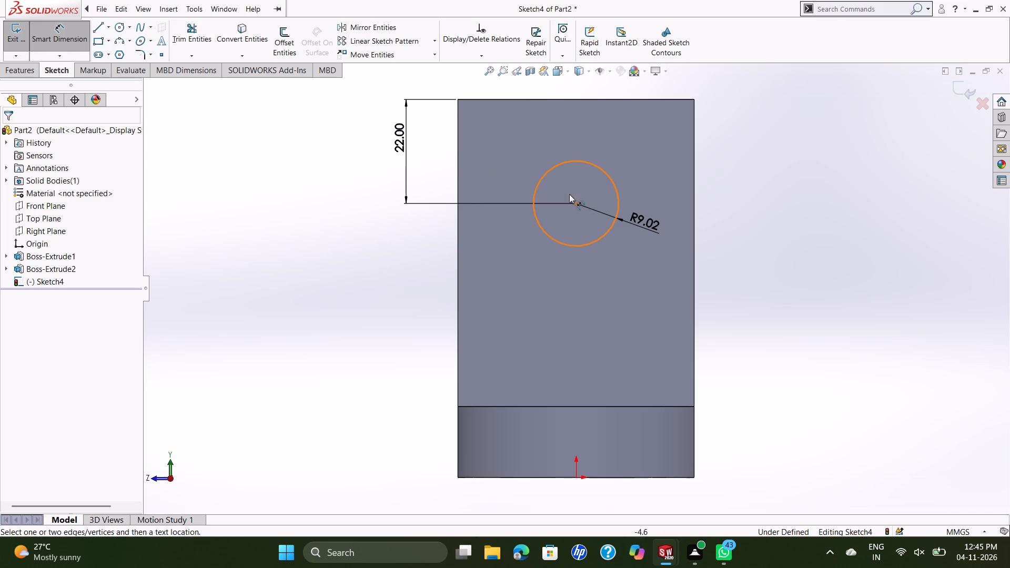
pyautogui.click(573, 205)
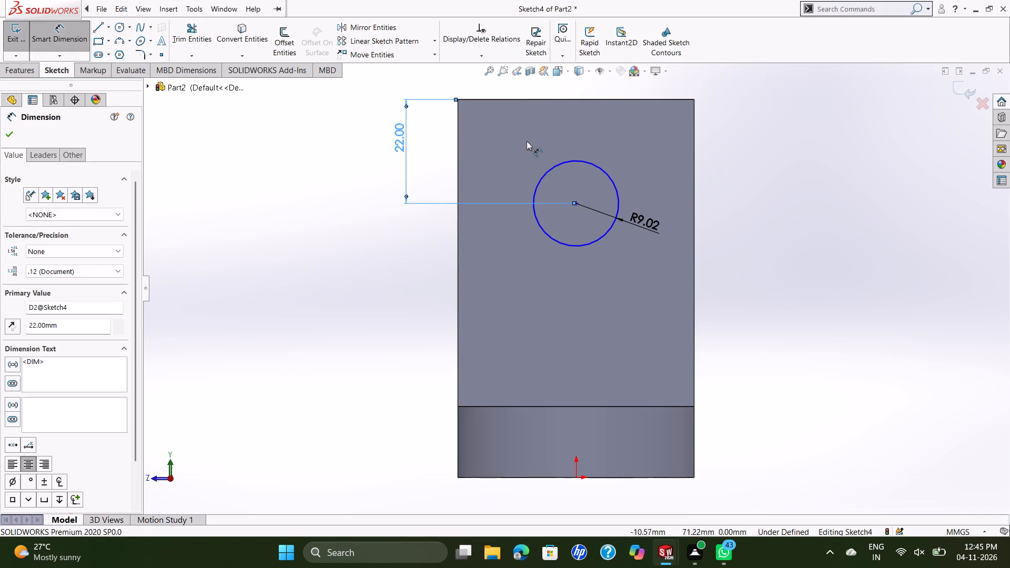
pyautogui.click(788, 187)
pyautogui.click(459, 147)
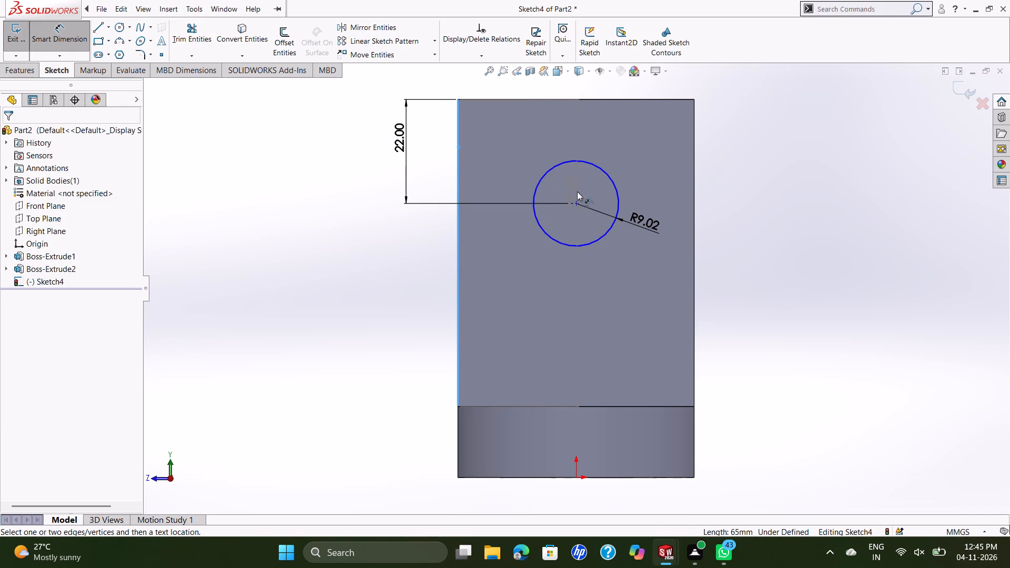
pyautogui.click(577, 202)
pyautogui.click(553, 130)
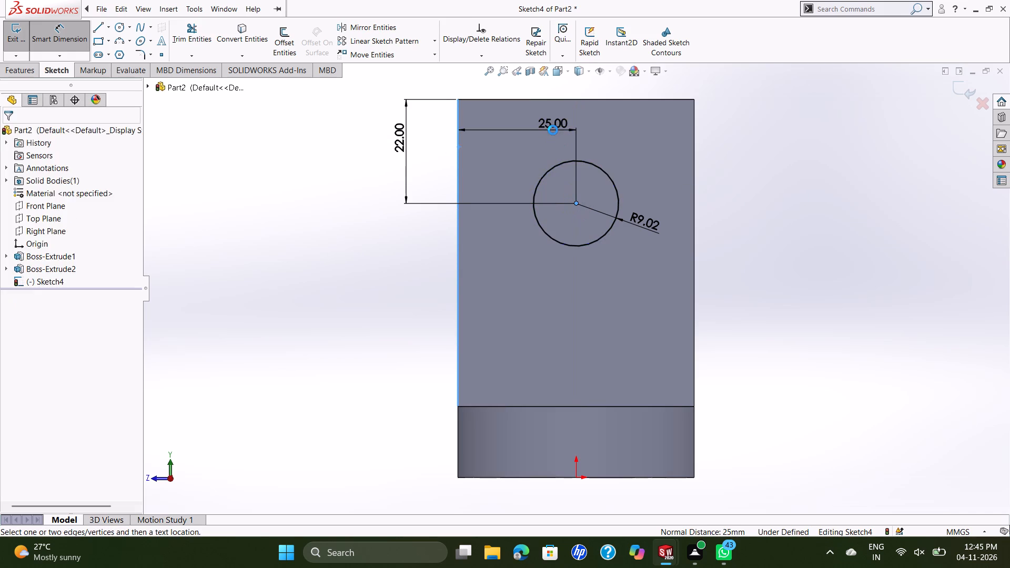
pyautogui.click(521, 116)
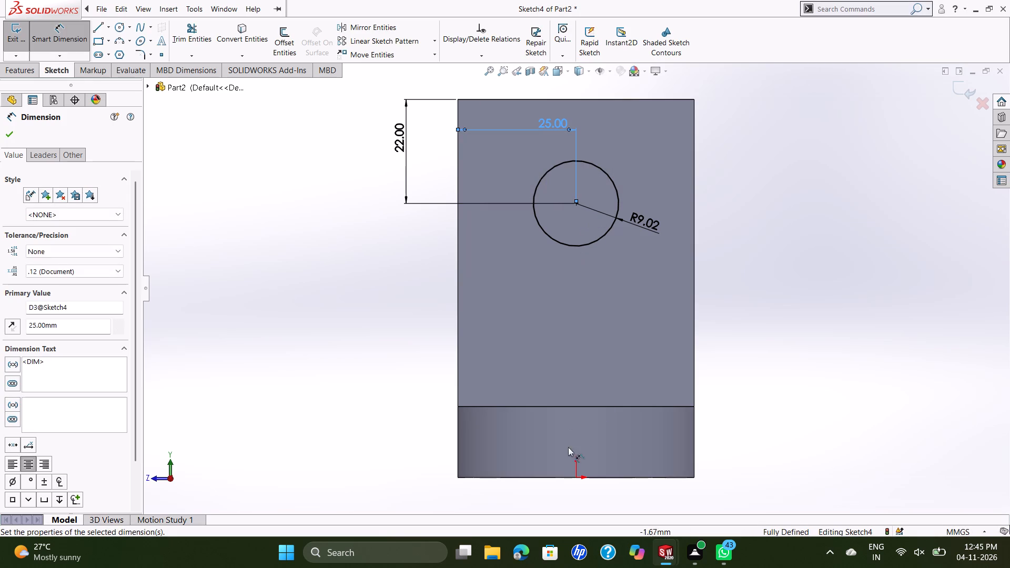
pyautogui.click(772, 305)
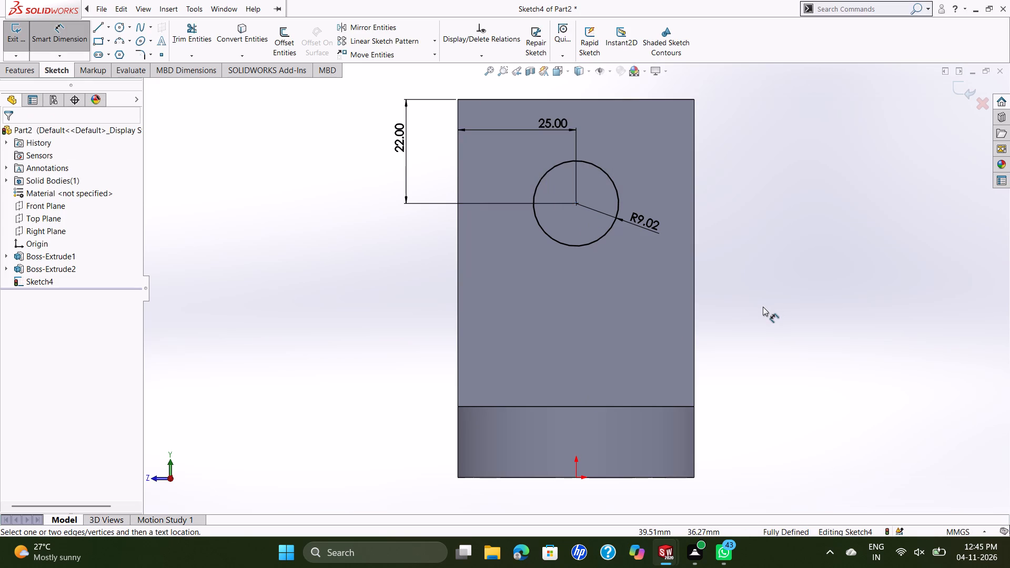
# Set the radius of the circle on the wall to 15 mm.
pyautogui.click(377, 337)
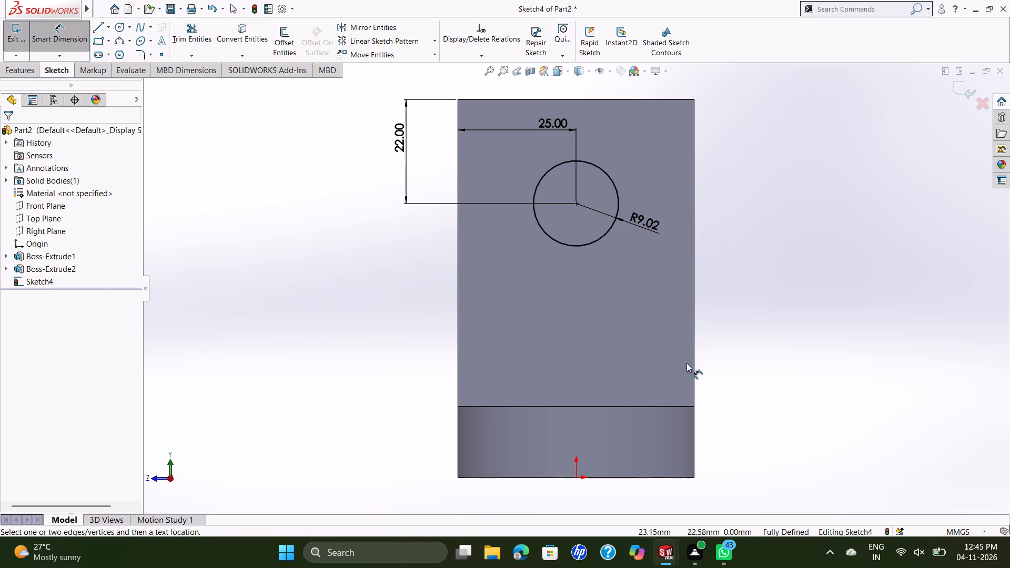
pyautogui.click(646, 226)
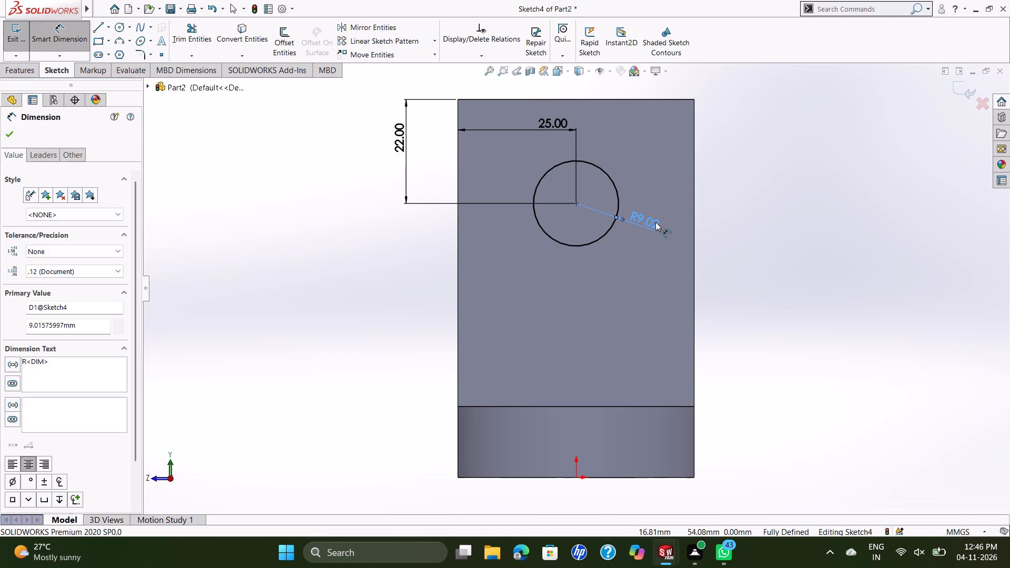
pyautogui.rightClick(655, 222)
pyautogui.click(762, 136)
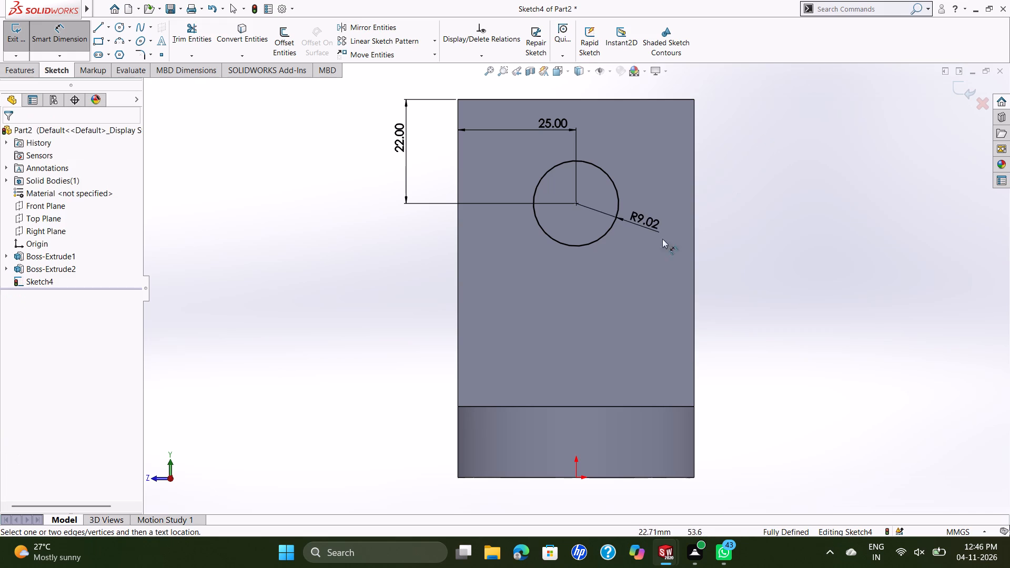
pyautogui.doubleClick(648, 225)
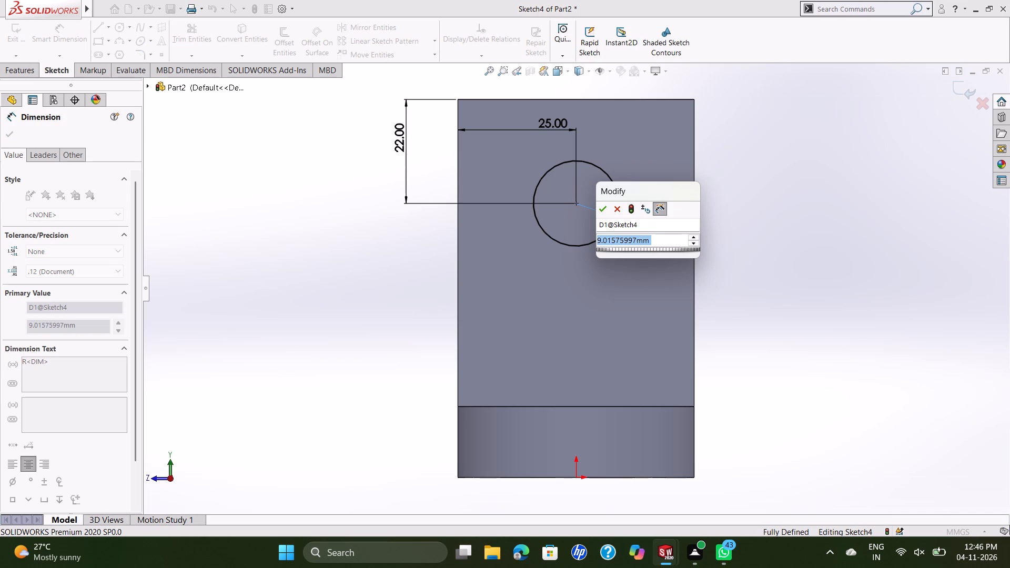
pyautogui.write('15')
pyautogui.press('Return')
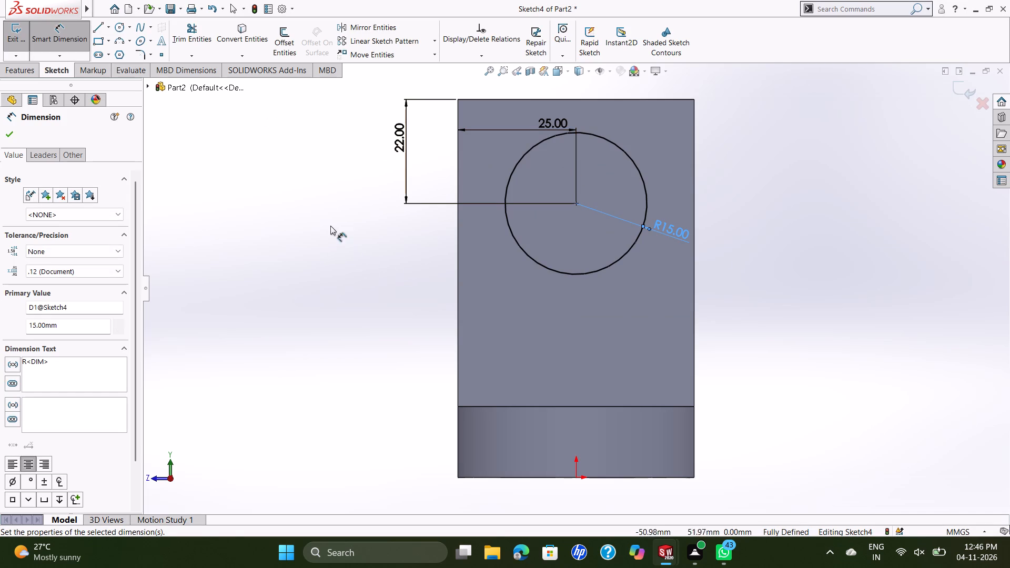
pyautogui.click(8, 127)
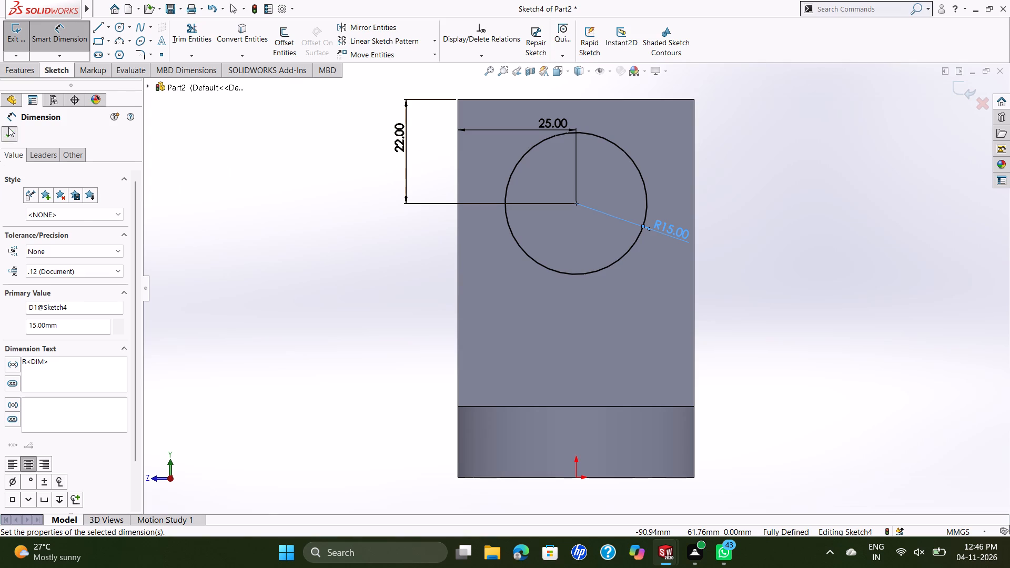
# Extrude the 15 mm radius circle 20 mm outward from the wall as a merged blind boss.
pyautogui.click(23, 77)
pyautogui.click(26, 40)
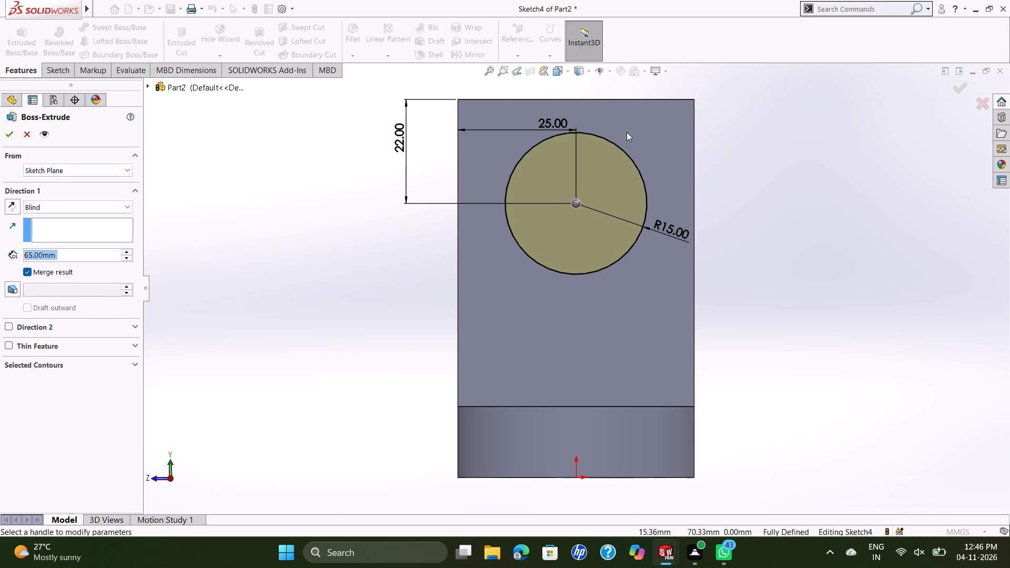
pyautogui.moveTo(413, 237); pyautogui.dragTo(492, 278, button='middle')
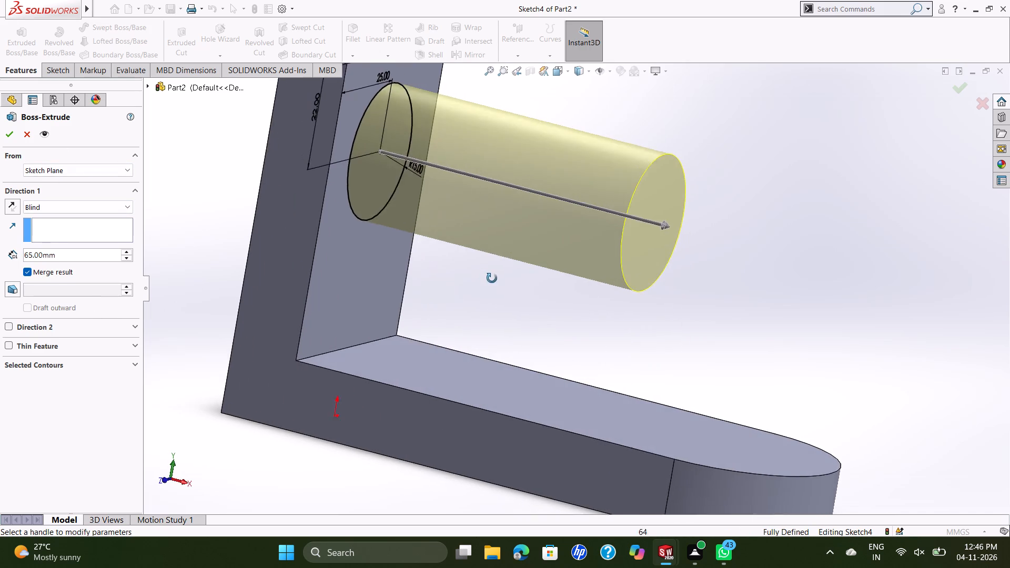
pyautogui.moveTo(492, 278); pyautogui.dragTo(474, 256, button='middle')
pyautogui.scroll(2, 493, 262)
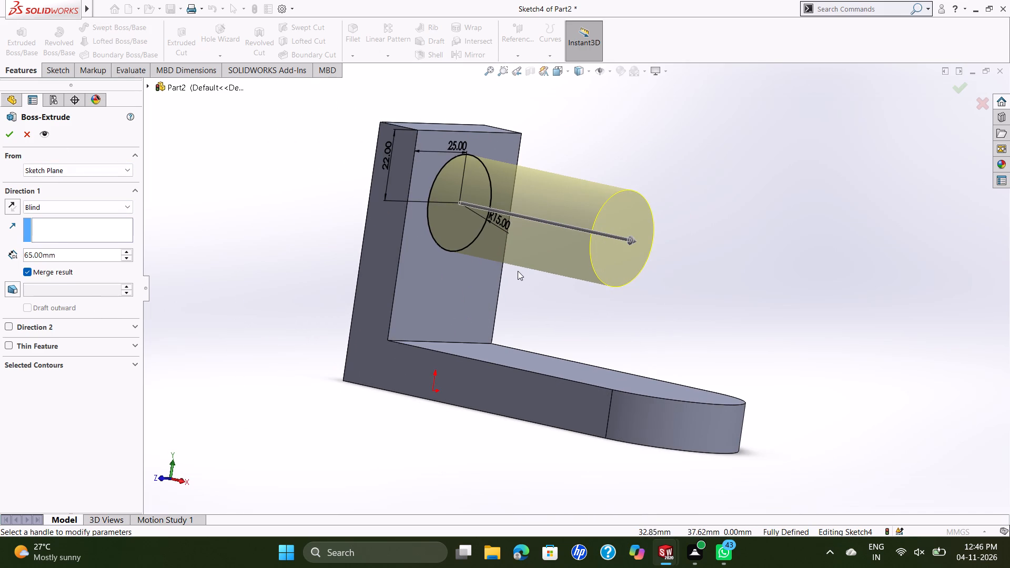
pyautogui.hotkey('ctrl', '7')
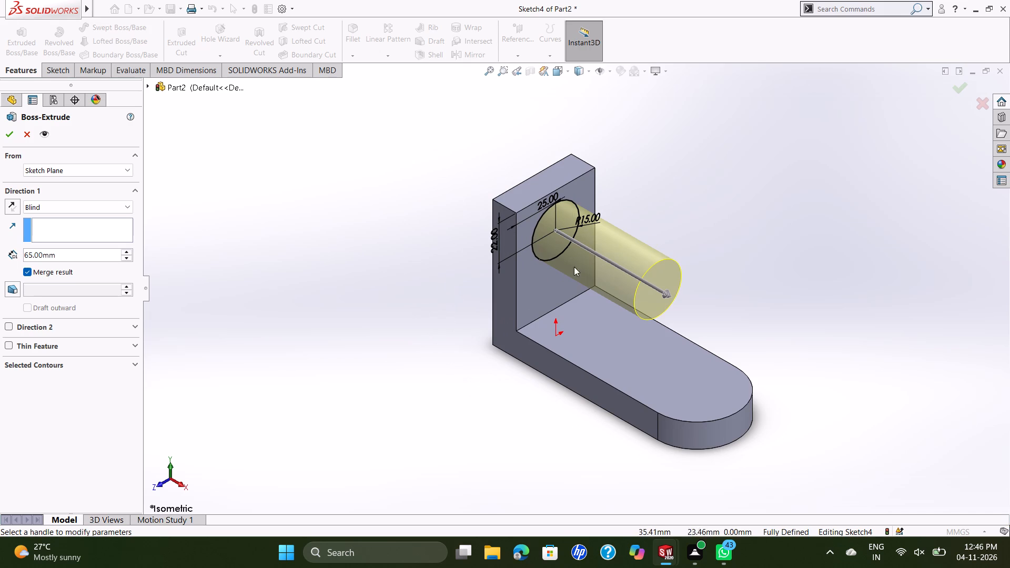
pyautogui.click(79, 252)
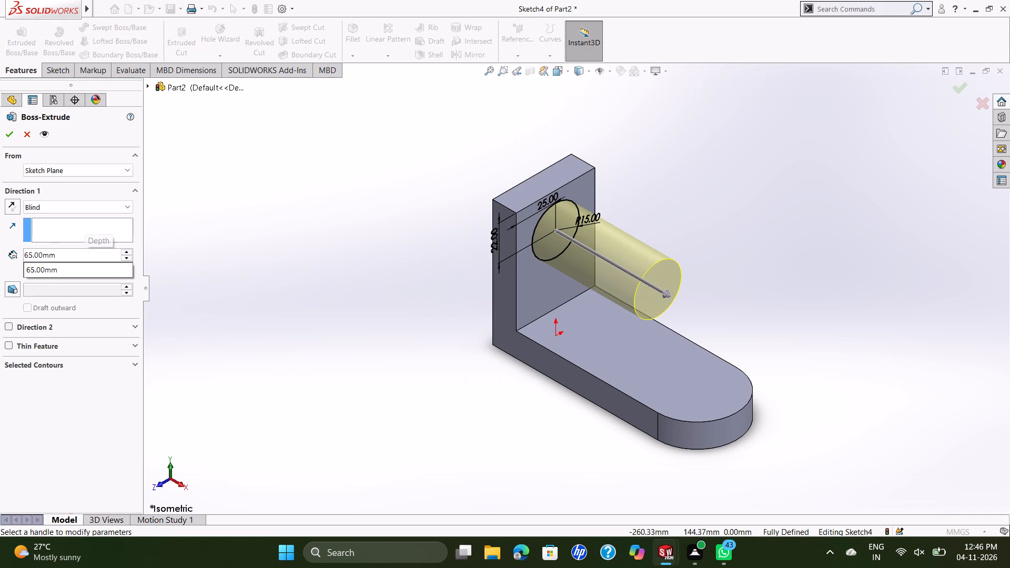
pyautogui.press('BackSpace')
pyautogui.press('BackSpace')
pyautogui.press('BackSpace')
pyautogui.press('BackSpace')
pyautogui.press('BackSpace')
pyautogui.press('BackSpace')
pyautogui.press('BackSpace')
pyautogui.press('BackSpace')
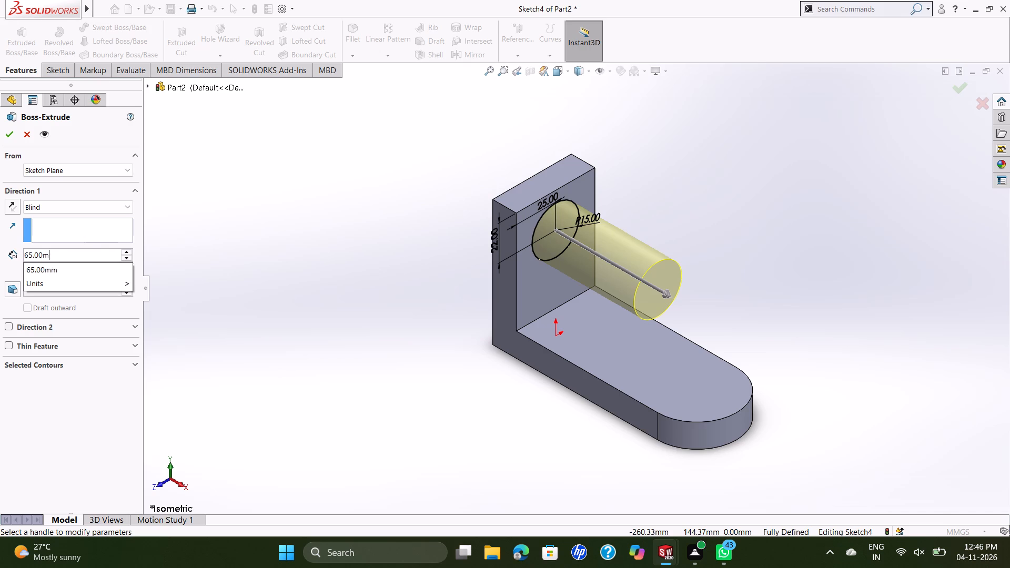
pyautogui.press('BackSpace')
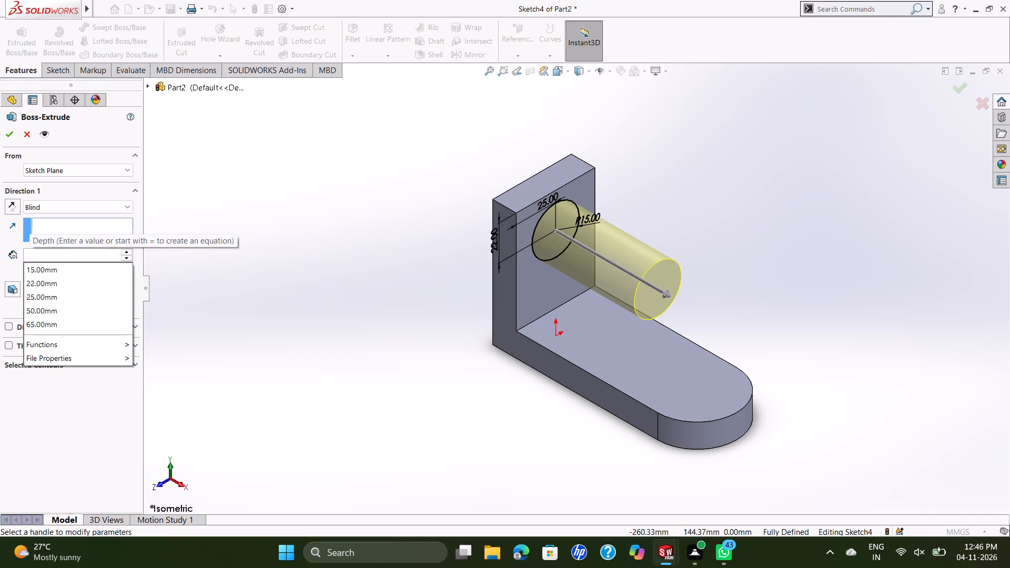
pyautogui.write('20')
pyautogui.press('Return')
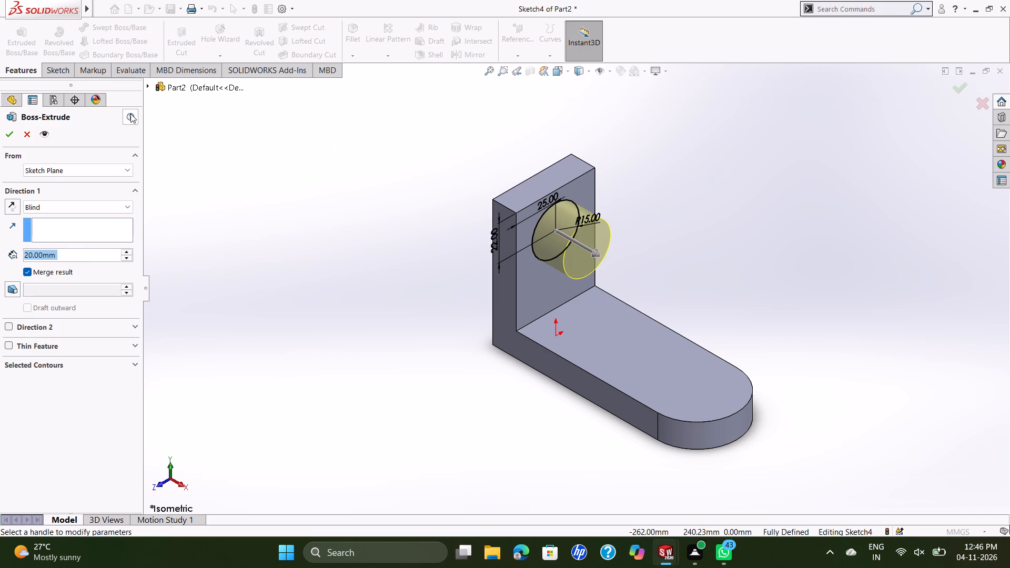
pyautogui.click(8, 141)
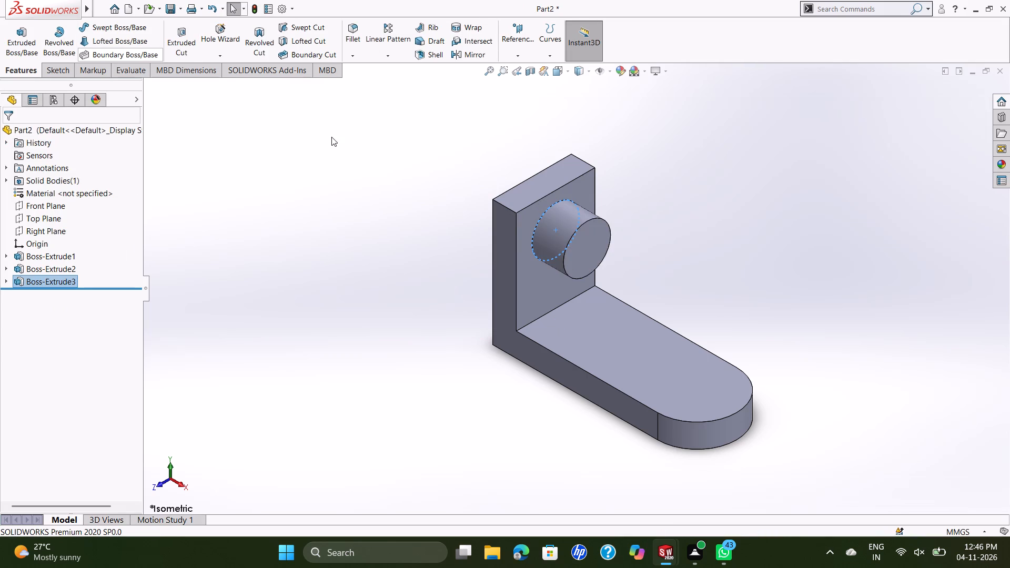
# Sketch a concentric circle of 10 mm radius on the cylindrical boss's end face.
pyautogui.click(182, 31)
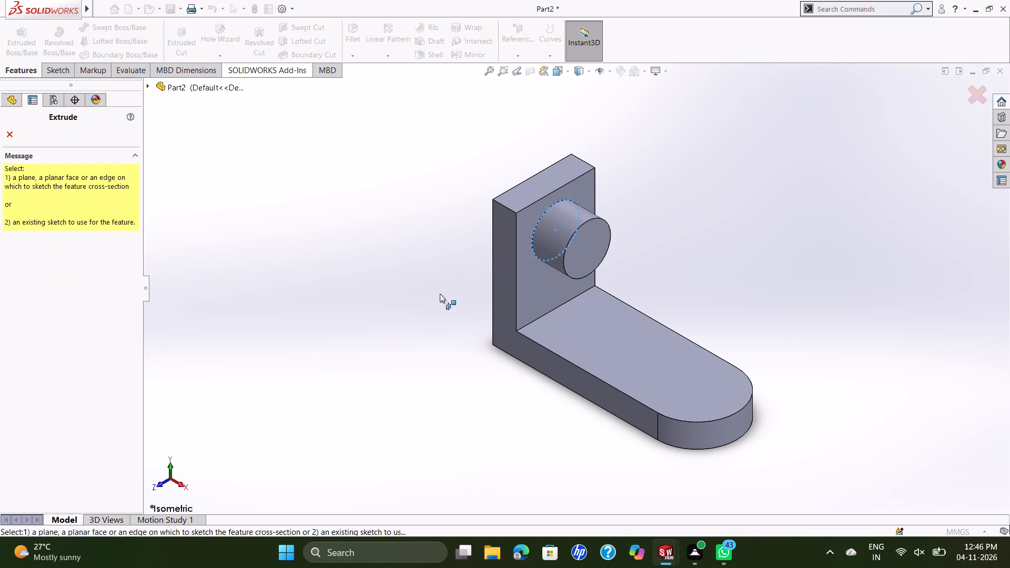
pyautogui.press('Escape')
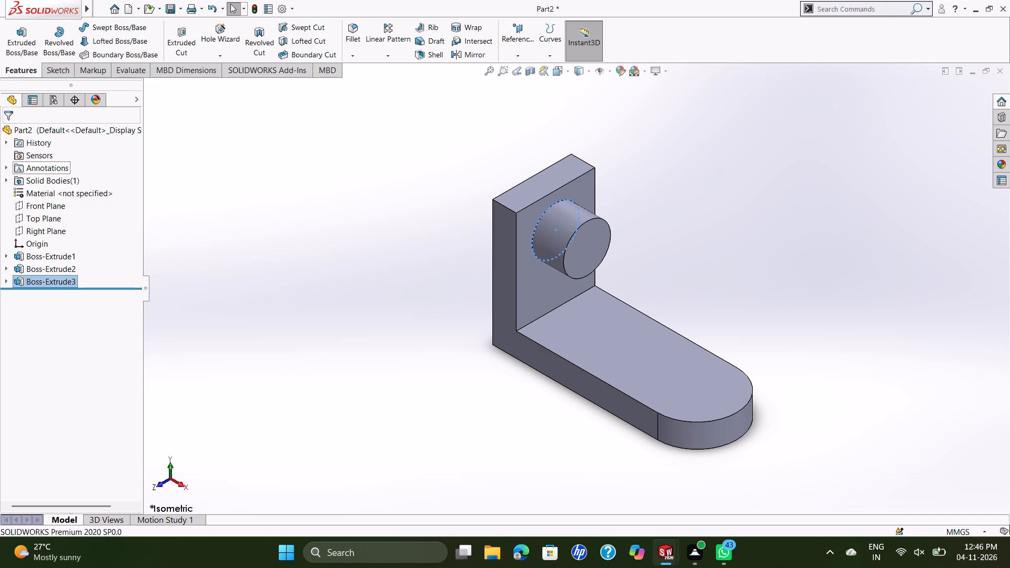
pyautogui.click(589, 242)
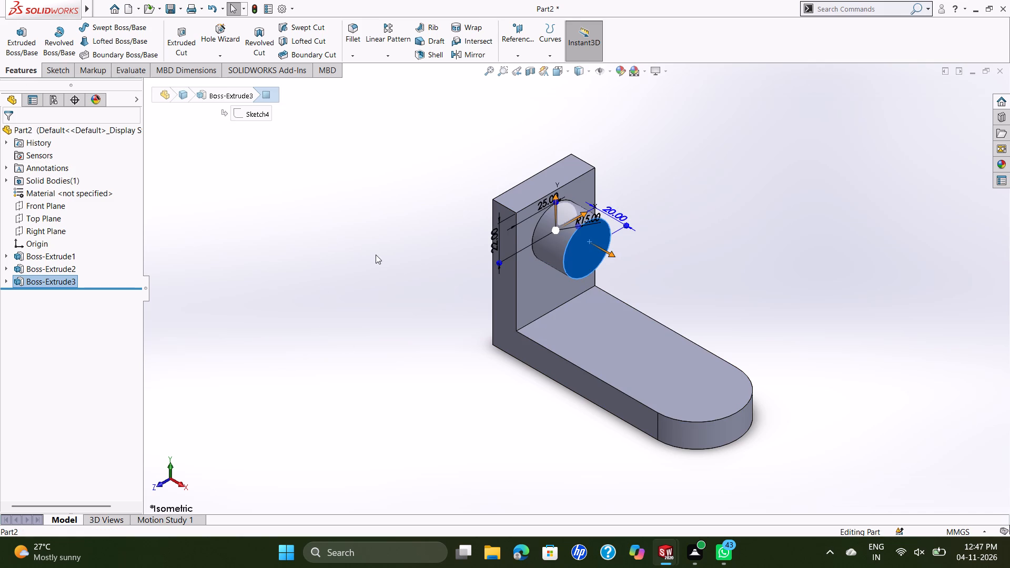
pyautogui.rightClick(397, 246)
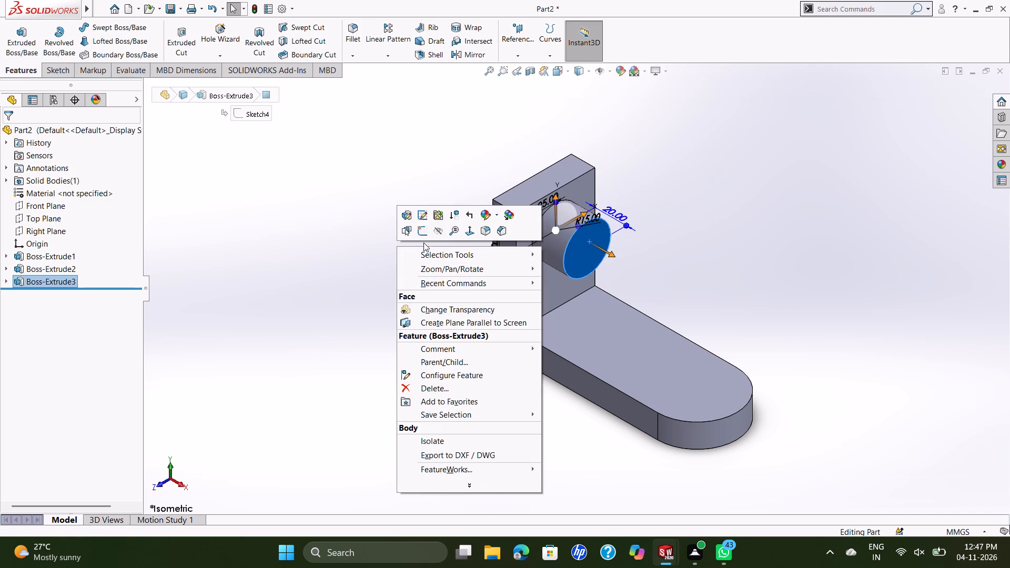
pyautogui.click(424, 237)
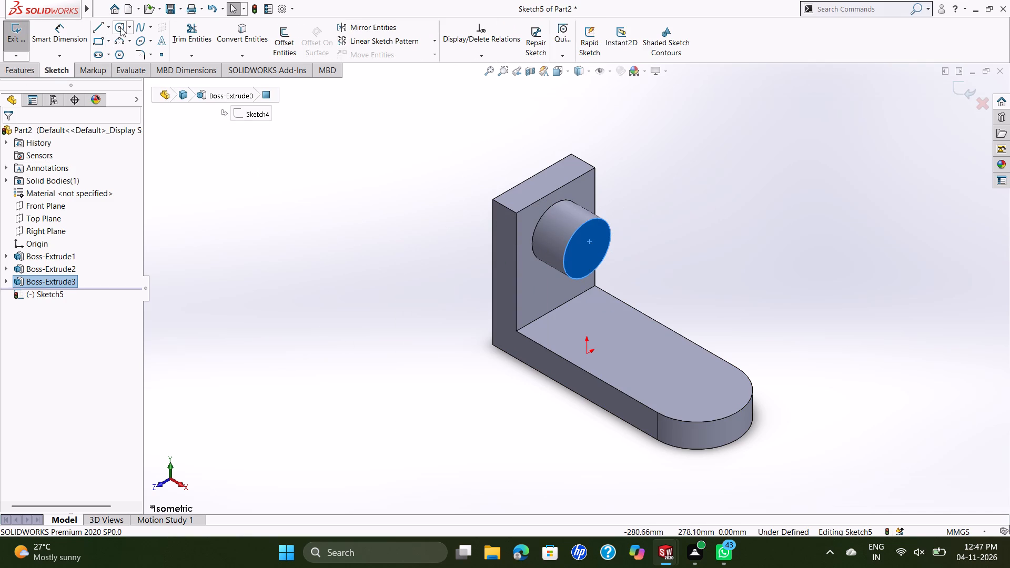
pyautogui.click(120, 29)
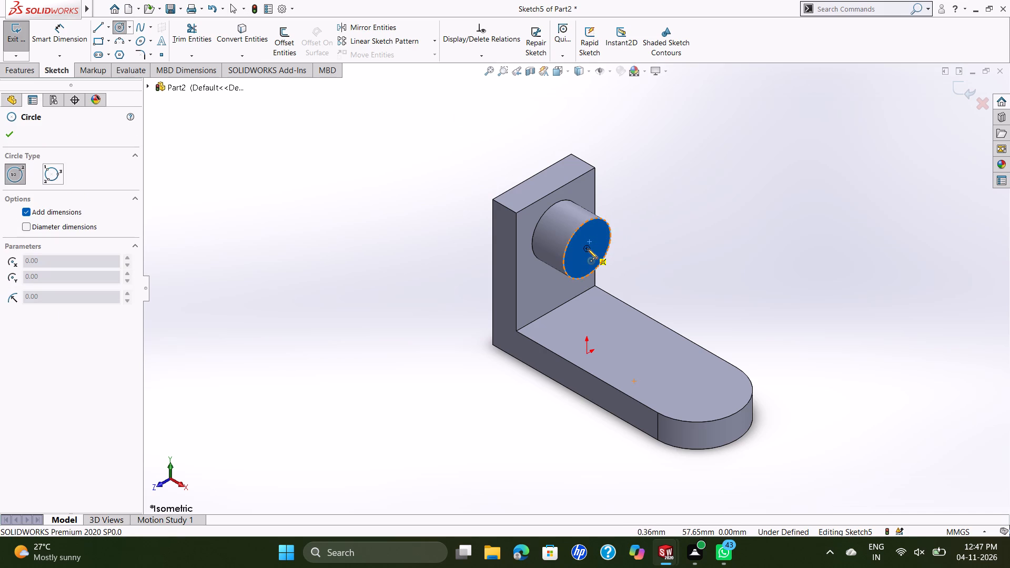
pyautogui.click(587, 249)
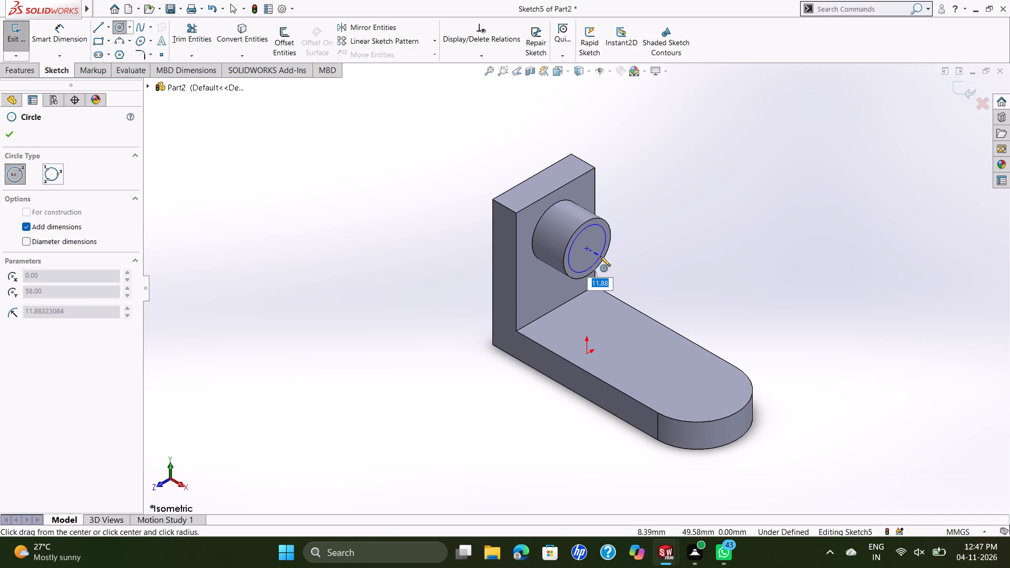
pyautogui.write('10')
pyautogui.press('Return')
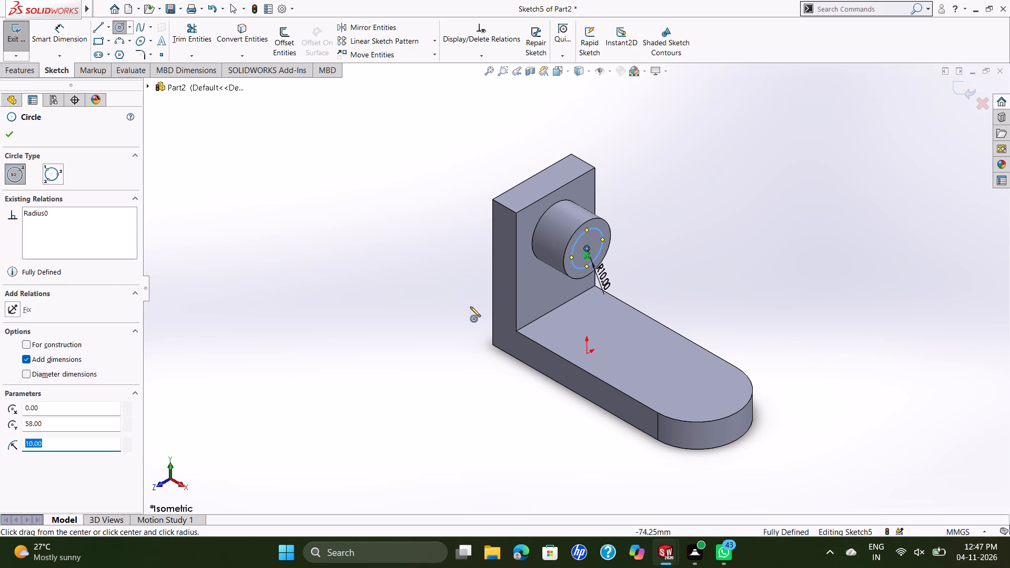
pyautogui.press('Escape')
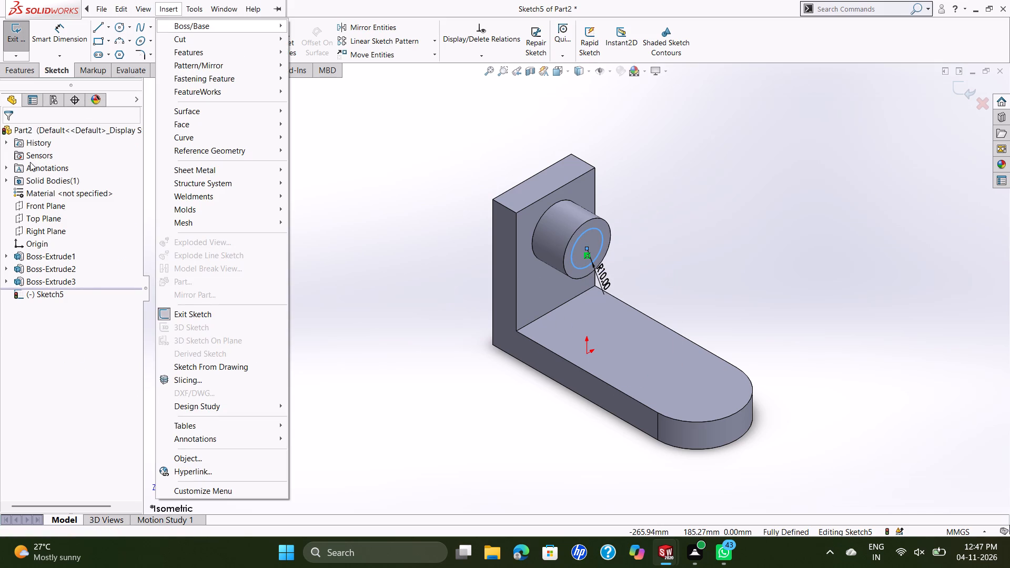
pyautogui.click(379, 283)
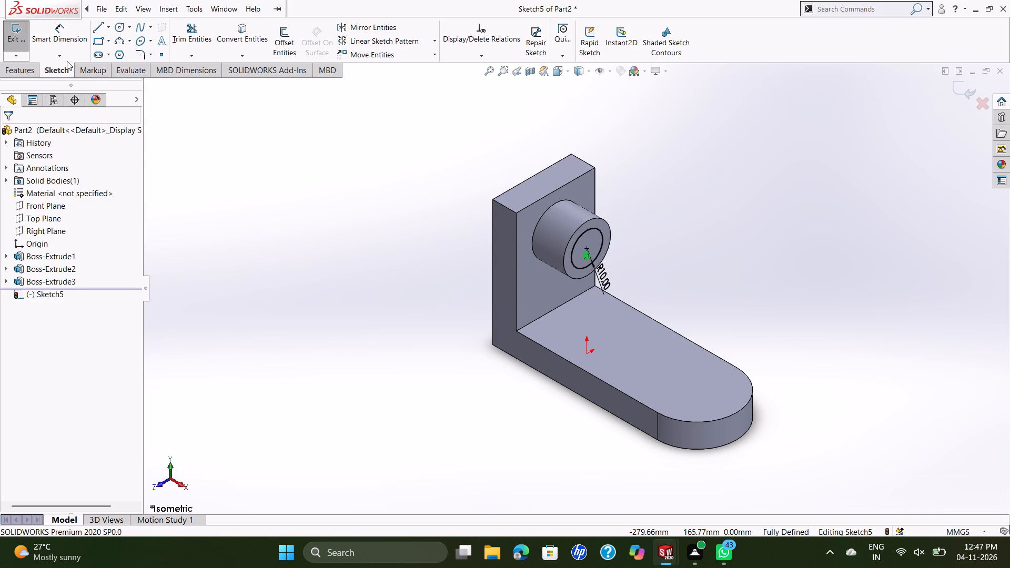
# Cut the 10 mm radius circle 20 mm deep into the boss as a blind Extruded Cut.
pyautogui.click(18, 64)
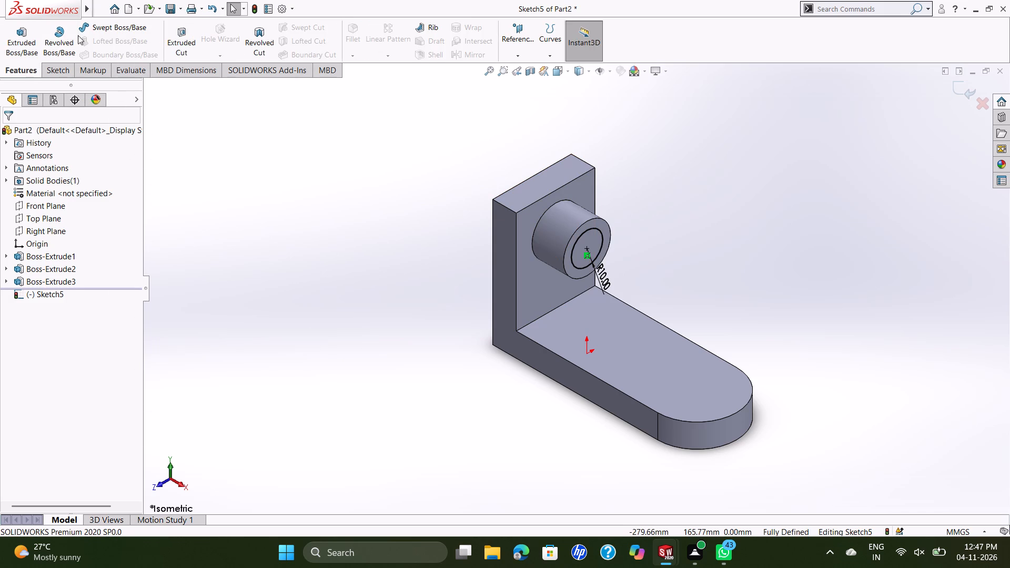
pyautogui.click(189, 37)
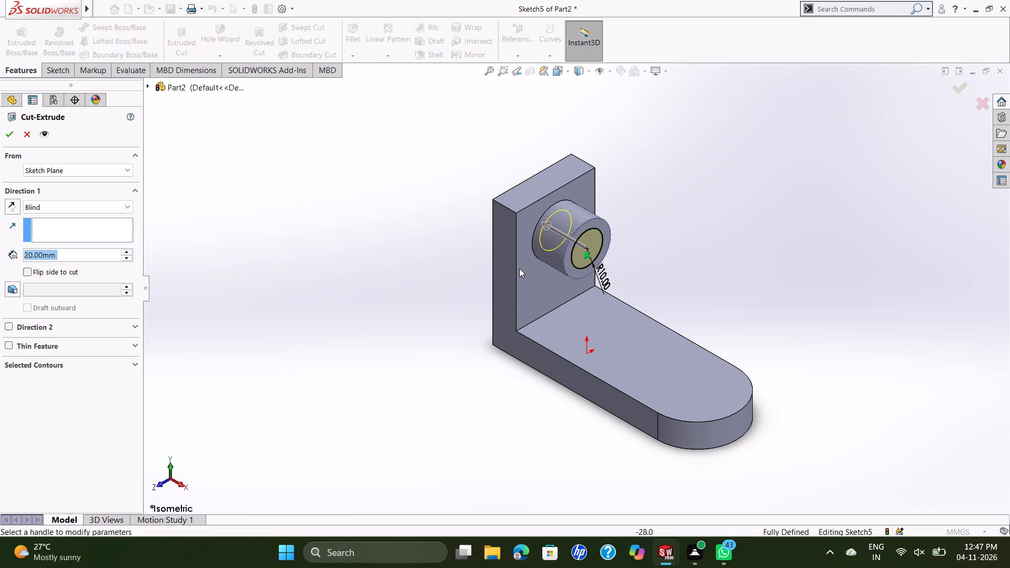
pyautogui.click(5, 131)
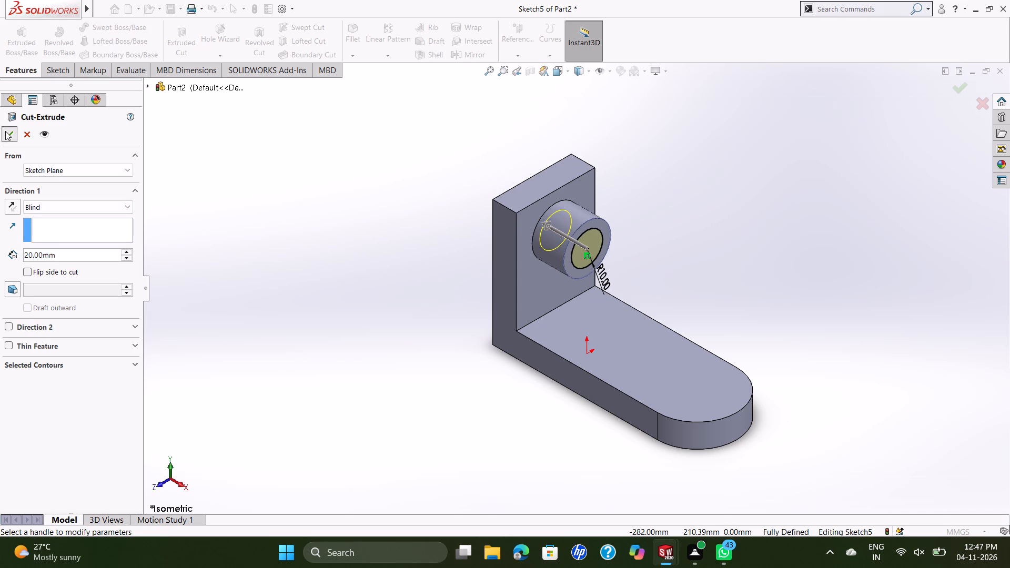
pyautogui.scroll(2, 691, 253)
pyautogui.scroll(-2, 709, 276)
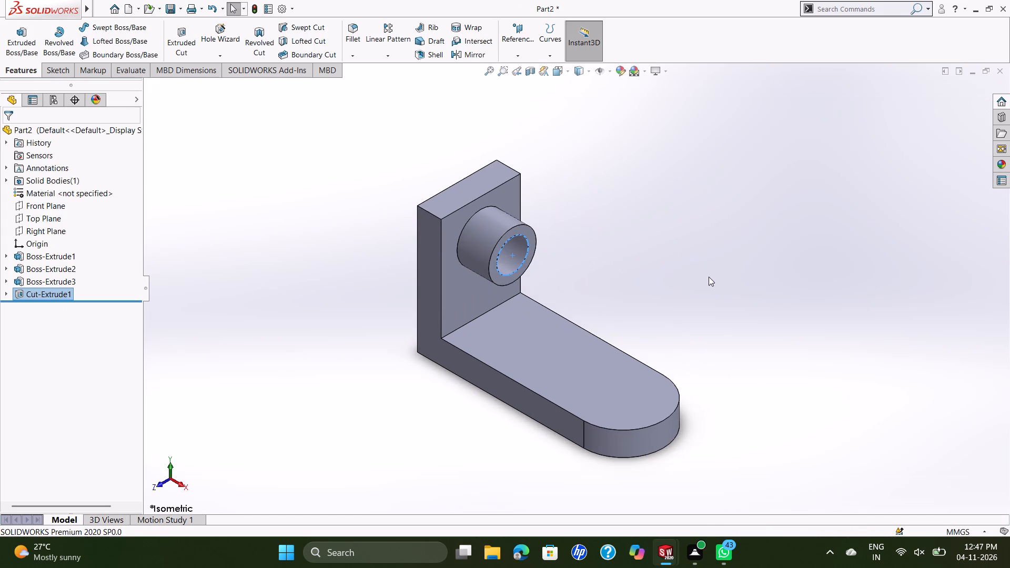
pyautogui.press('Escape')
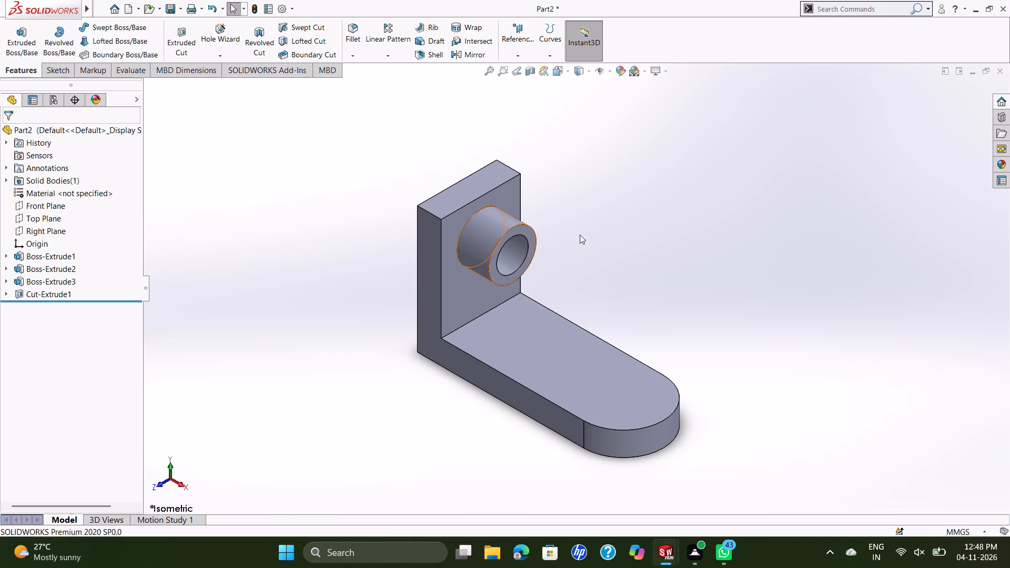
# Start a sketch on the base plate's top face and draw a 50 mm line straight across the plate between its long edges.
pyautogui.click(580, 374)
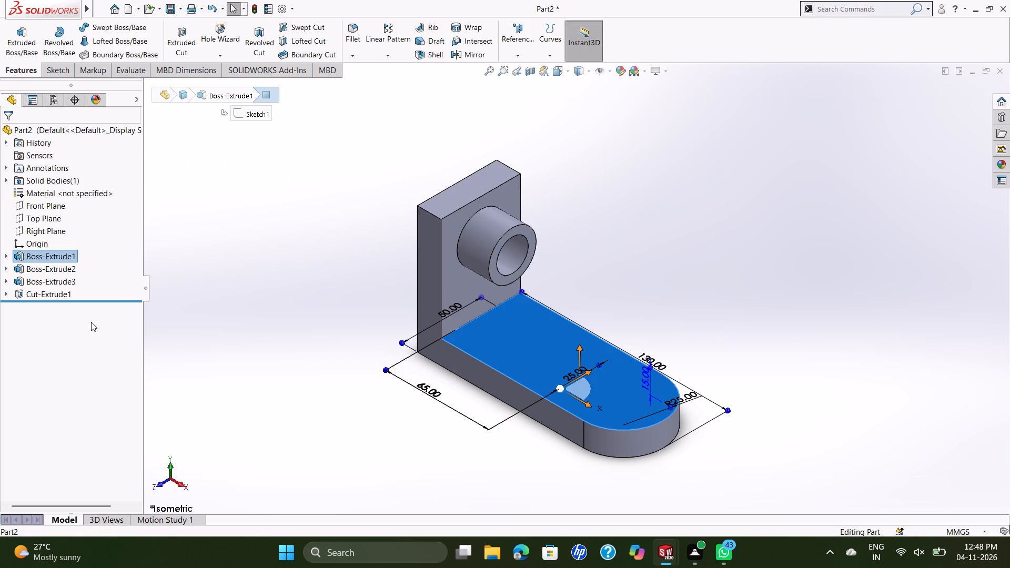
pyautogui.rightClick(61, 256)
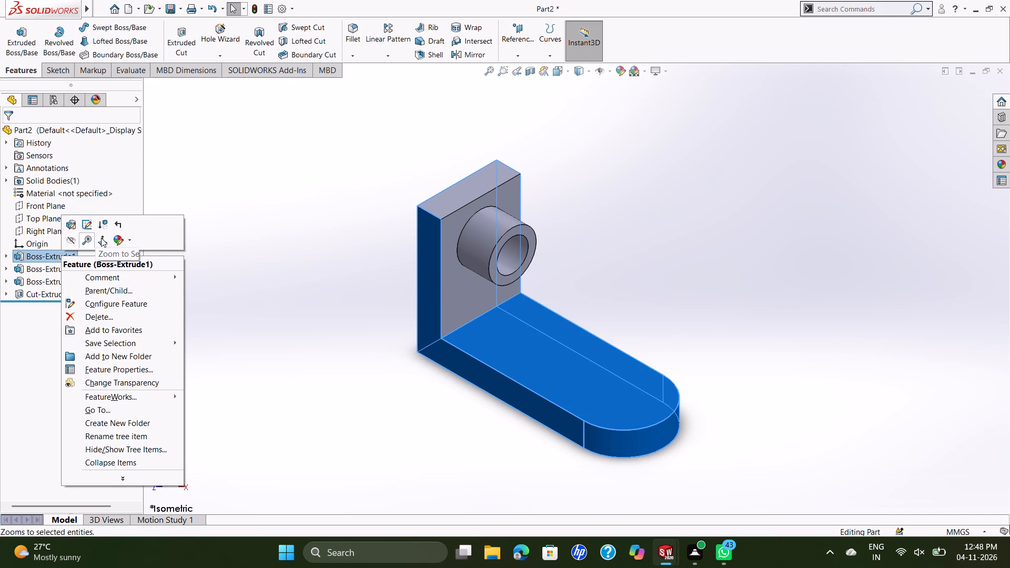
pyautogui.click(101, 238)
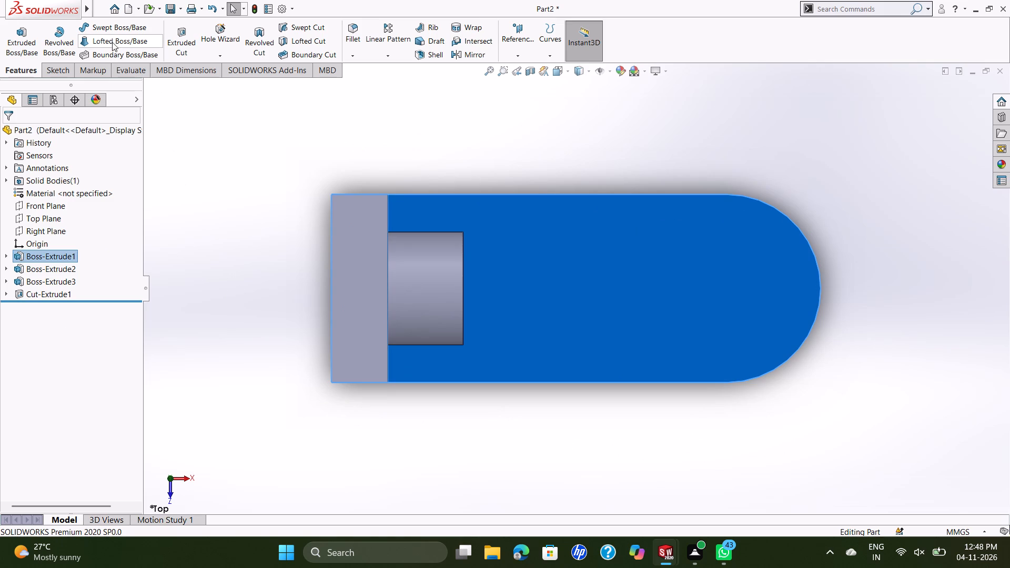
pyautogui.rightClick(599, 131)
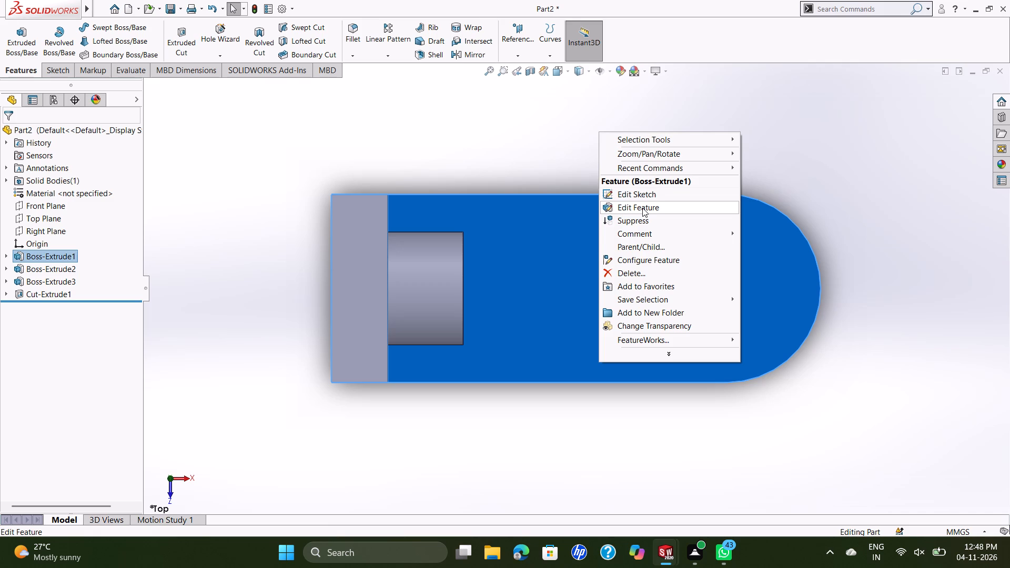
pyautogui.click(506, 135)
pyautogui.click(572, 246)
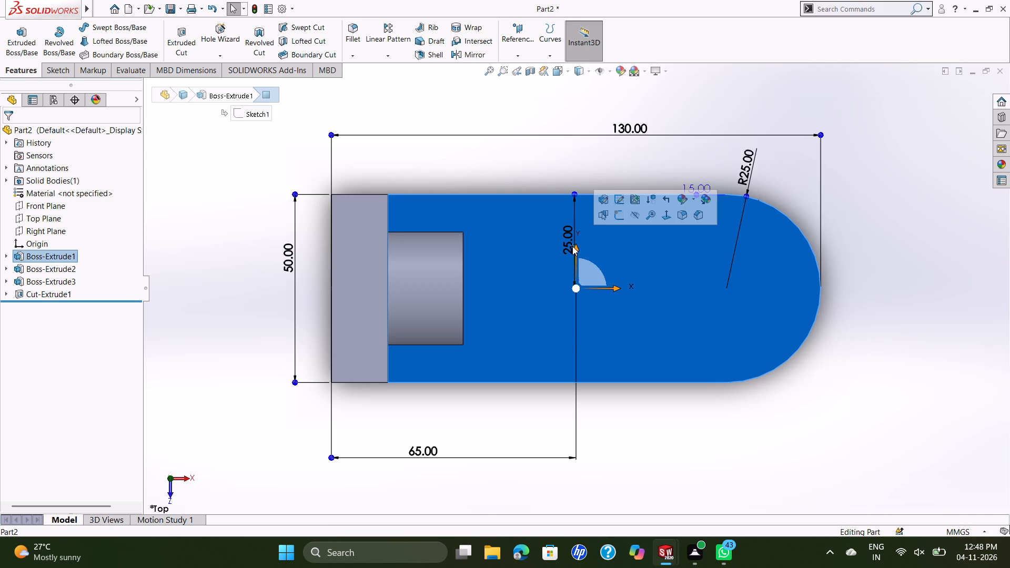
pyautogui.click(620, 216)
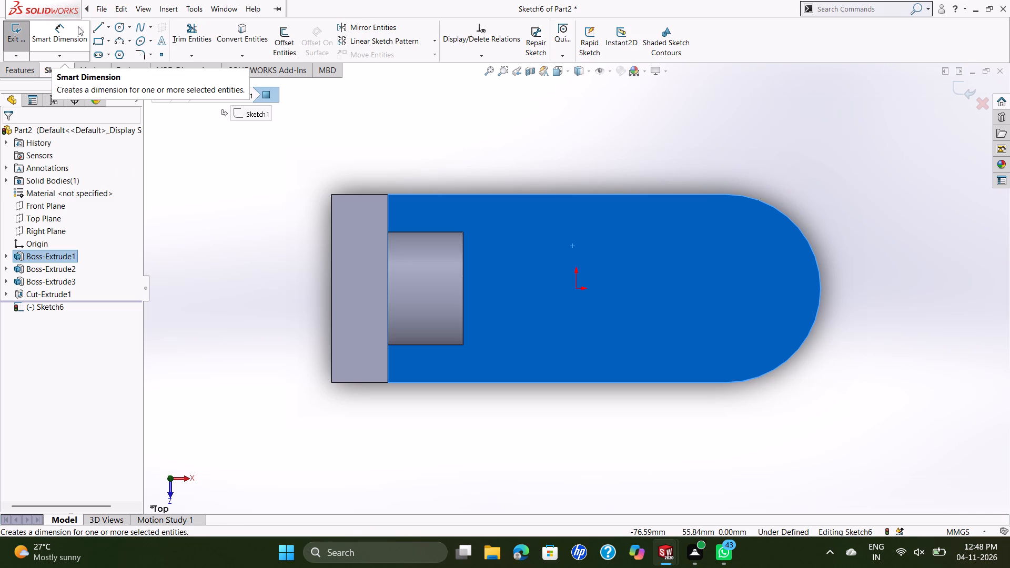
pyautogui.click(99, 29)
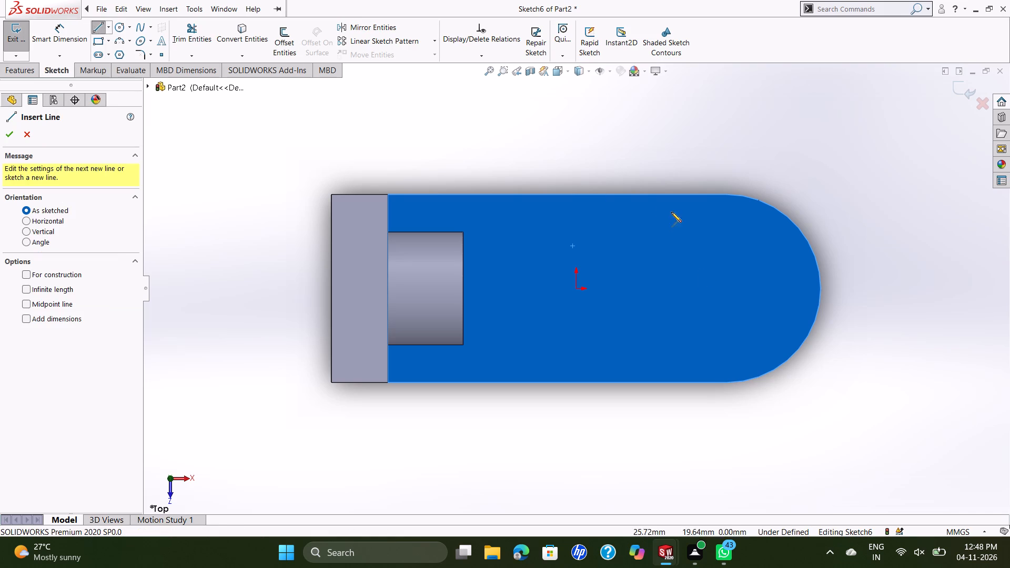
pyautogui.click(630, 196)
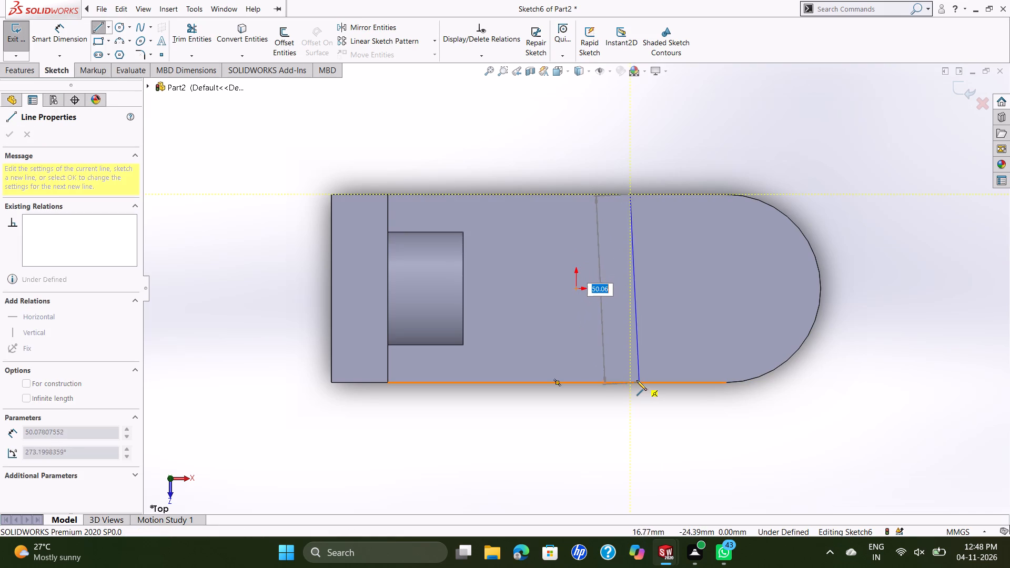
pyautogui.click(631, 380)
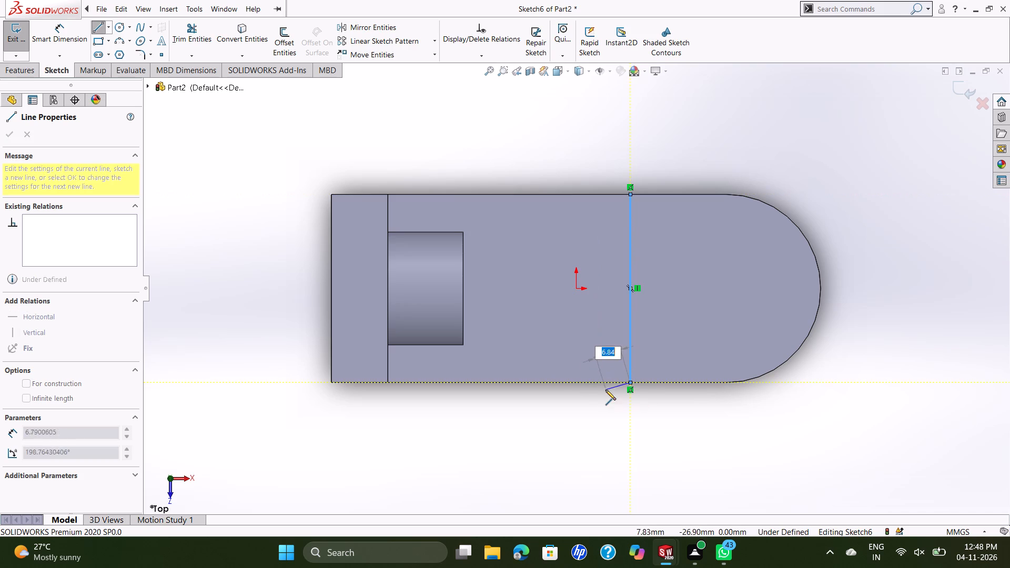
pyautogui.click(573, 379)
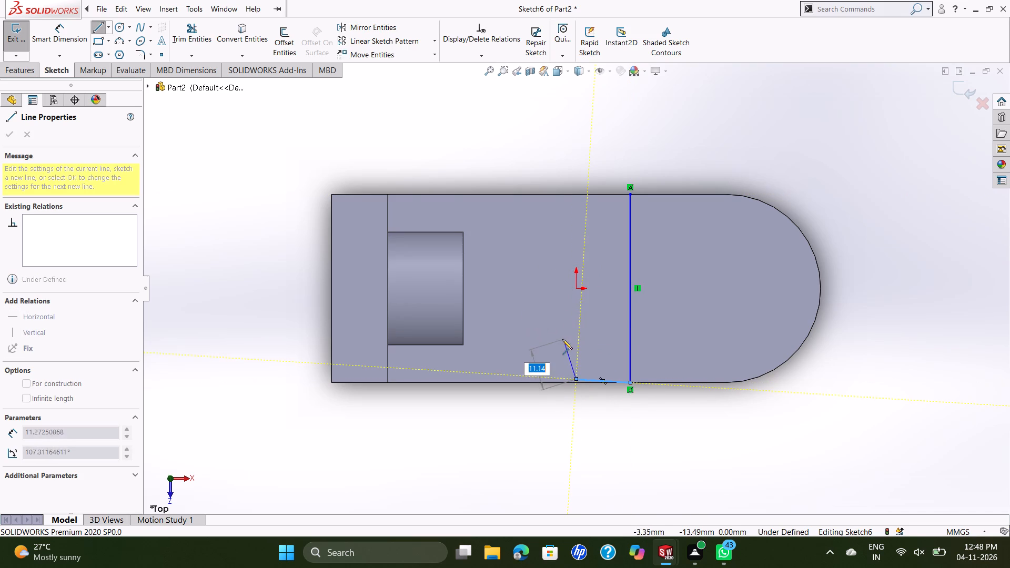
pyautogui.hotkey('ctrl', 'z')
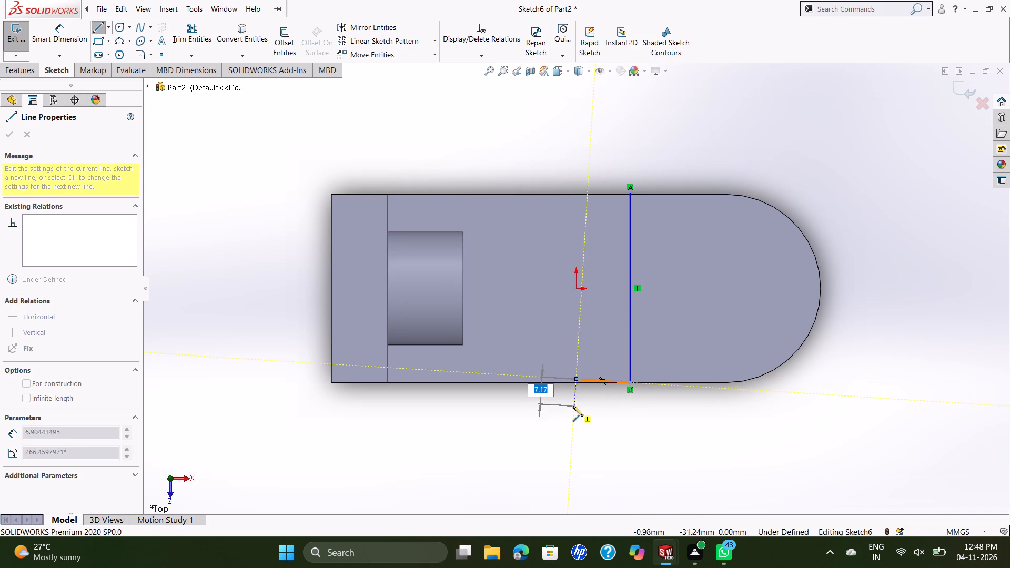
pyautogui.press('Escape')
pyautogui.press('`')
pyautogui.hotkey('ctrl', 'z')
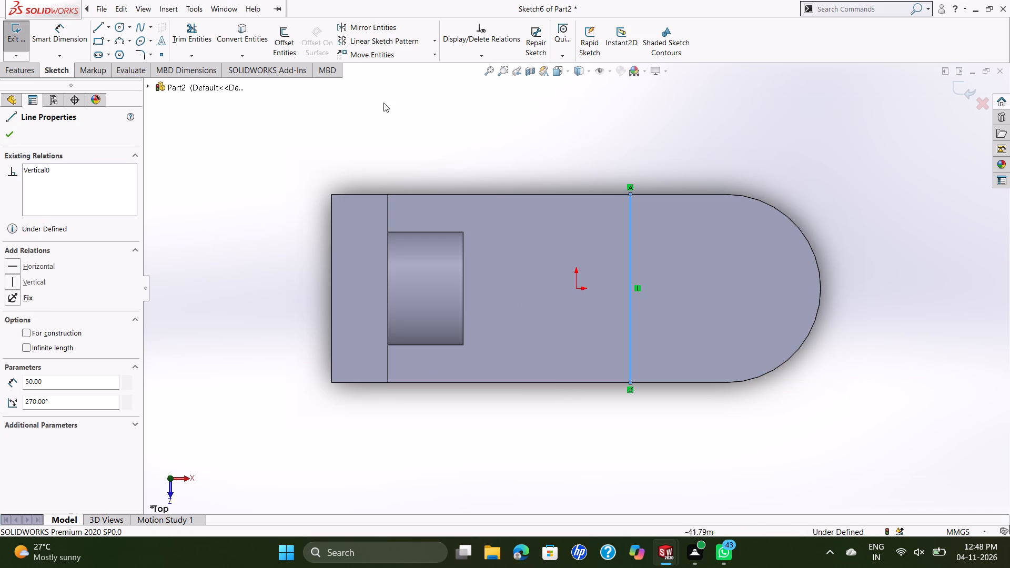
# Close the cross line into a rectangle about 14.4 mm wide spanning the plate, with its other long side through the origin.
pyautogui.click(93, 28)
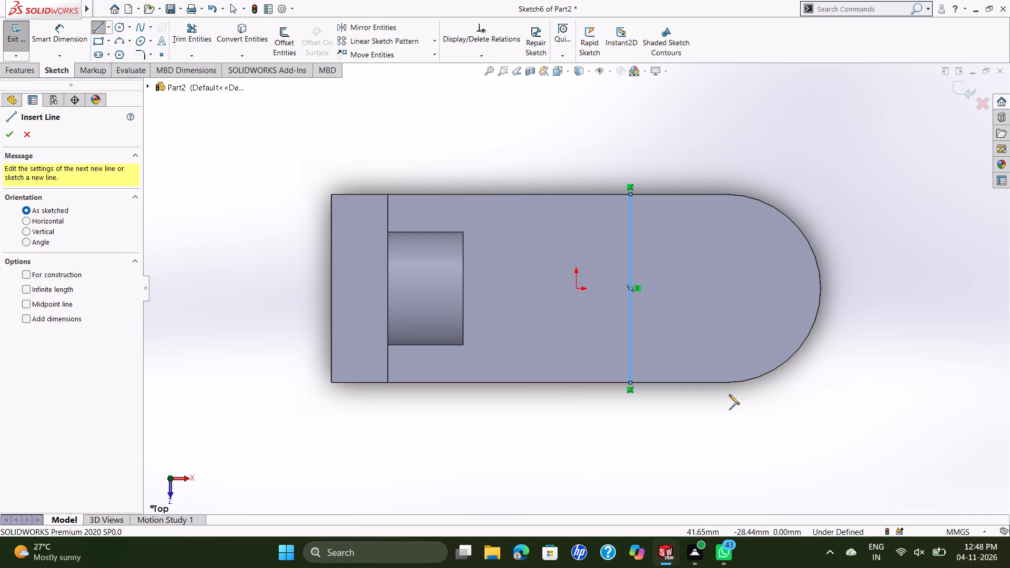
pyautogui.click(629, 383)
pyautogui.click(577, 382)
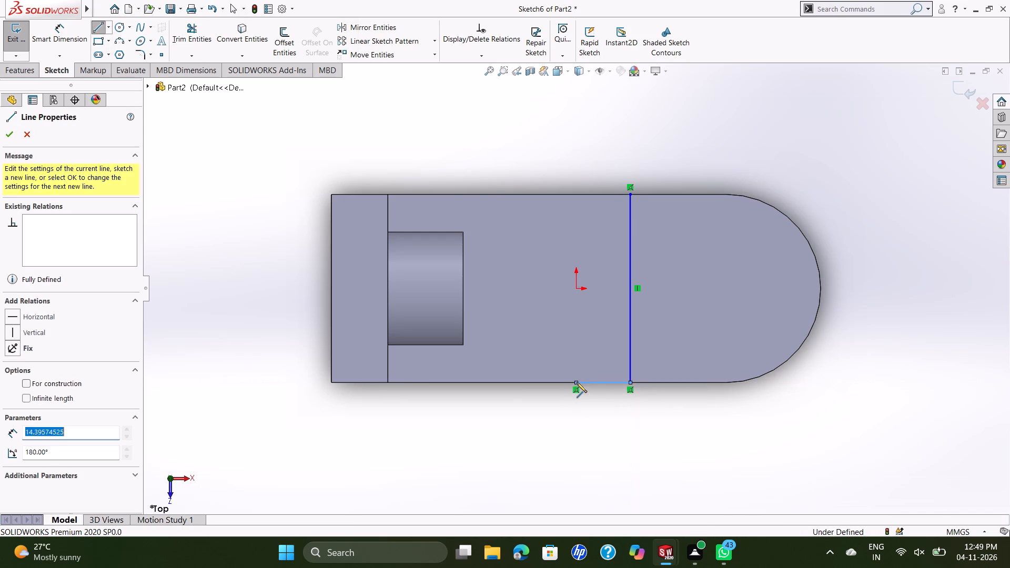
pyautogui.click(574, 194)
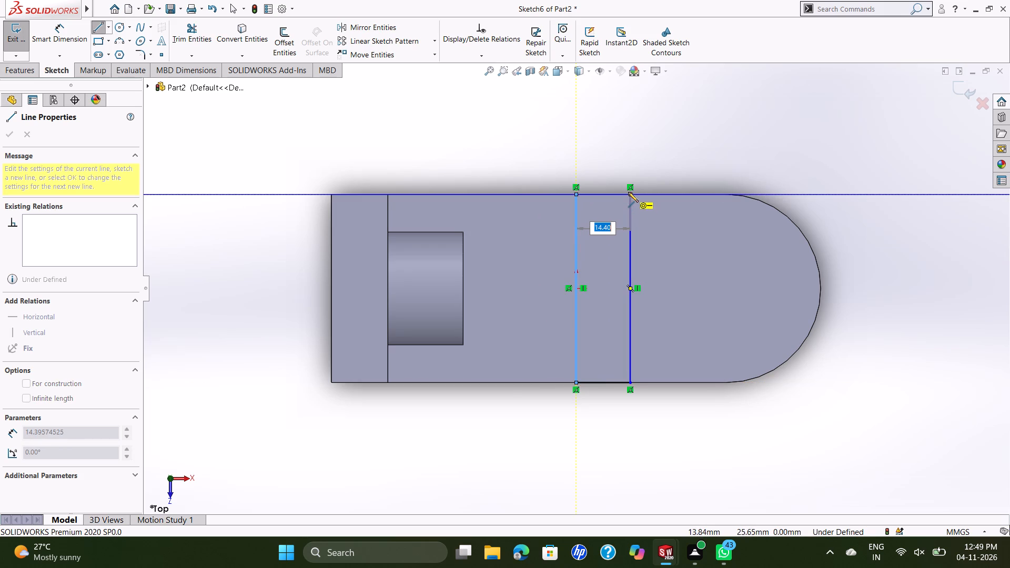
pyautogui.click(631, 192)
pyautogui.press('Escape')
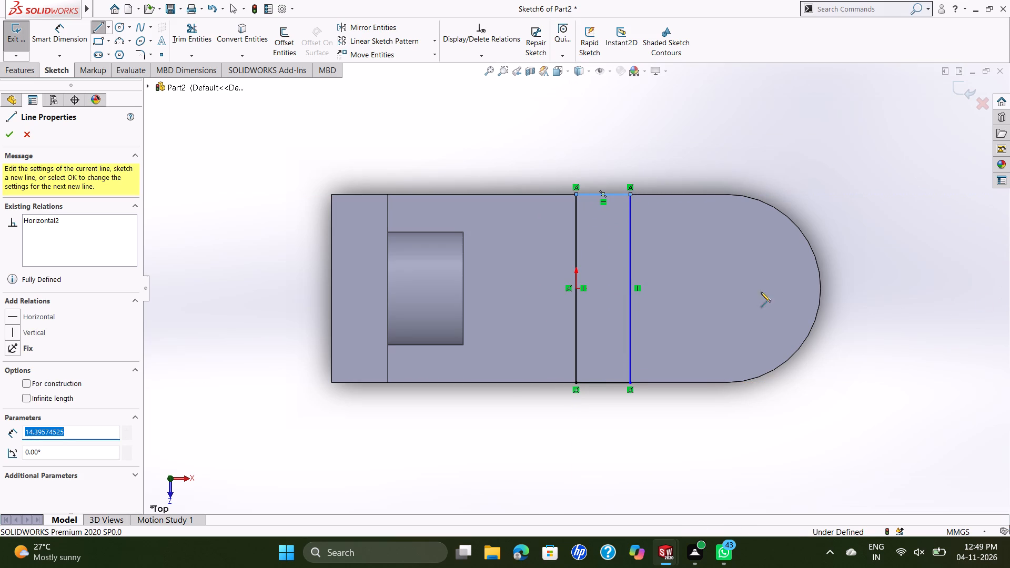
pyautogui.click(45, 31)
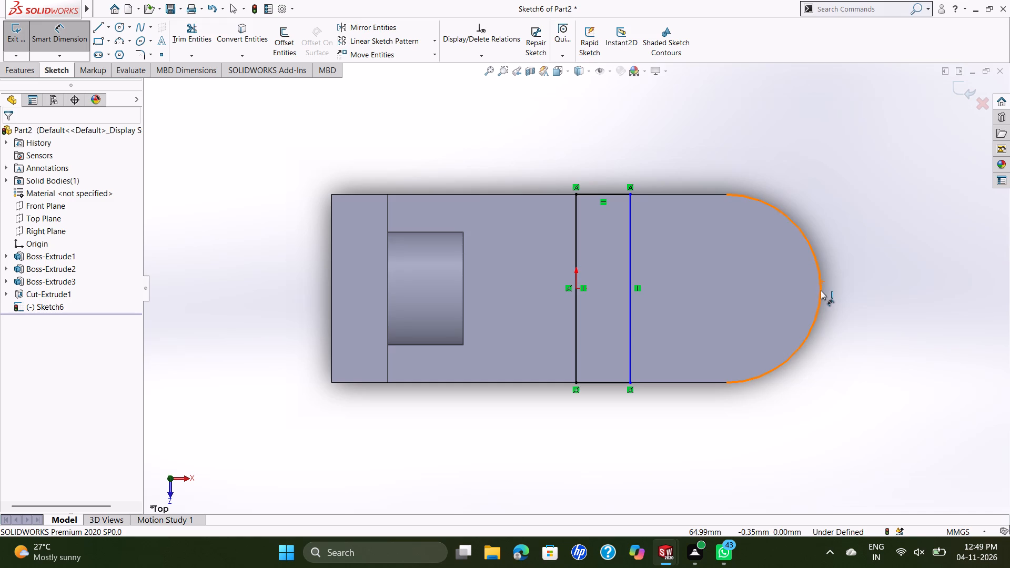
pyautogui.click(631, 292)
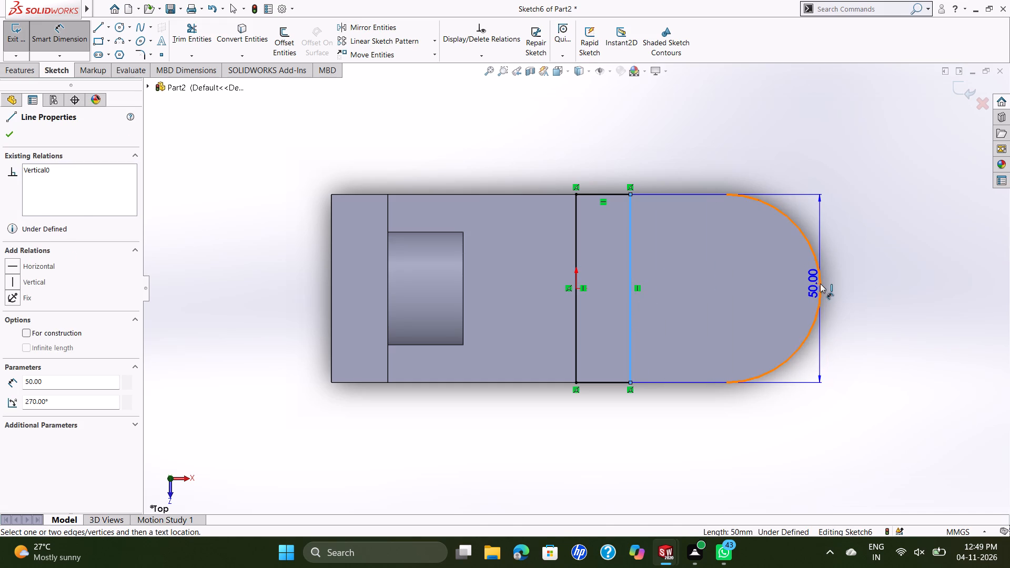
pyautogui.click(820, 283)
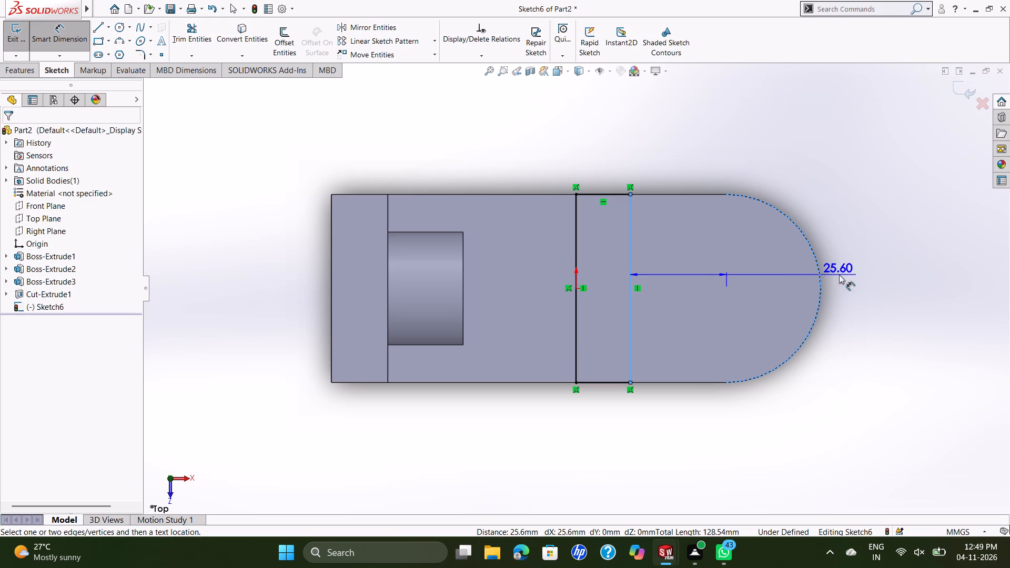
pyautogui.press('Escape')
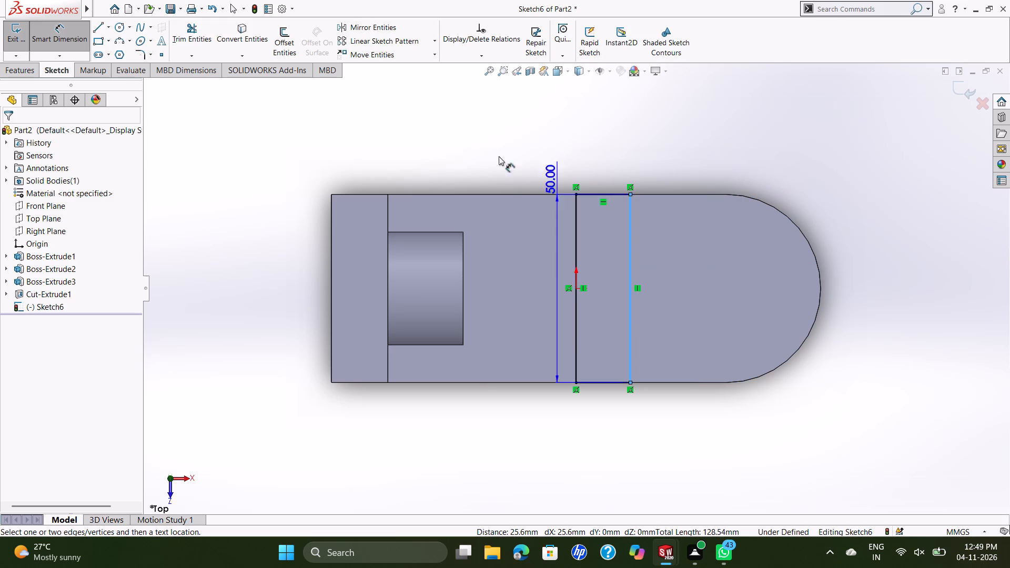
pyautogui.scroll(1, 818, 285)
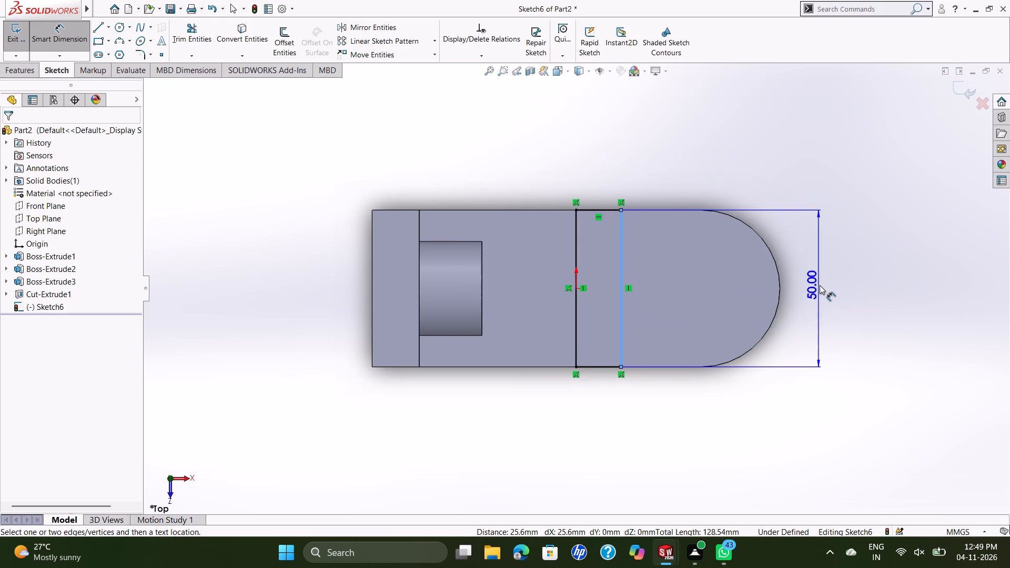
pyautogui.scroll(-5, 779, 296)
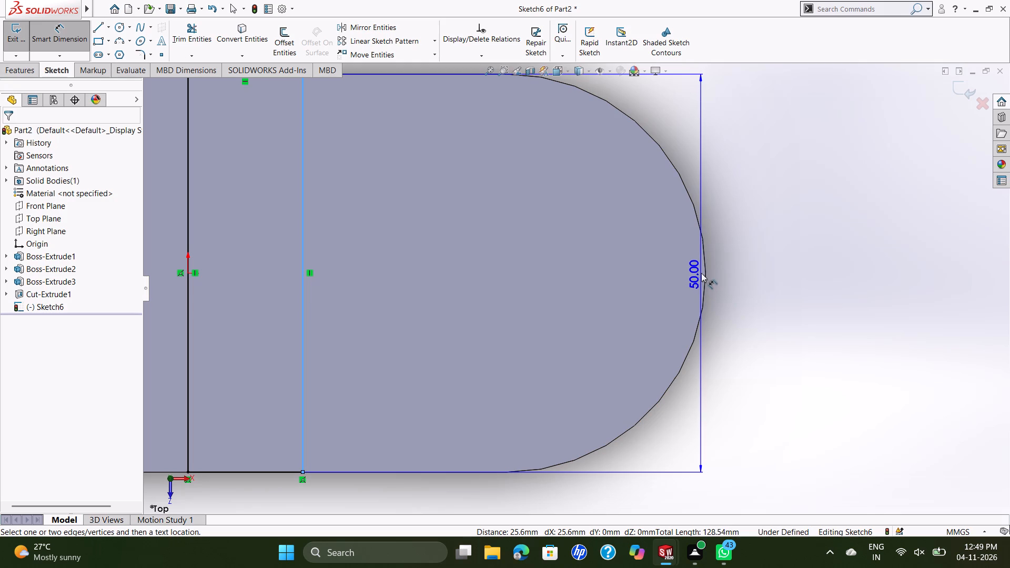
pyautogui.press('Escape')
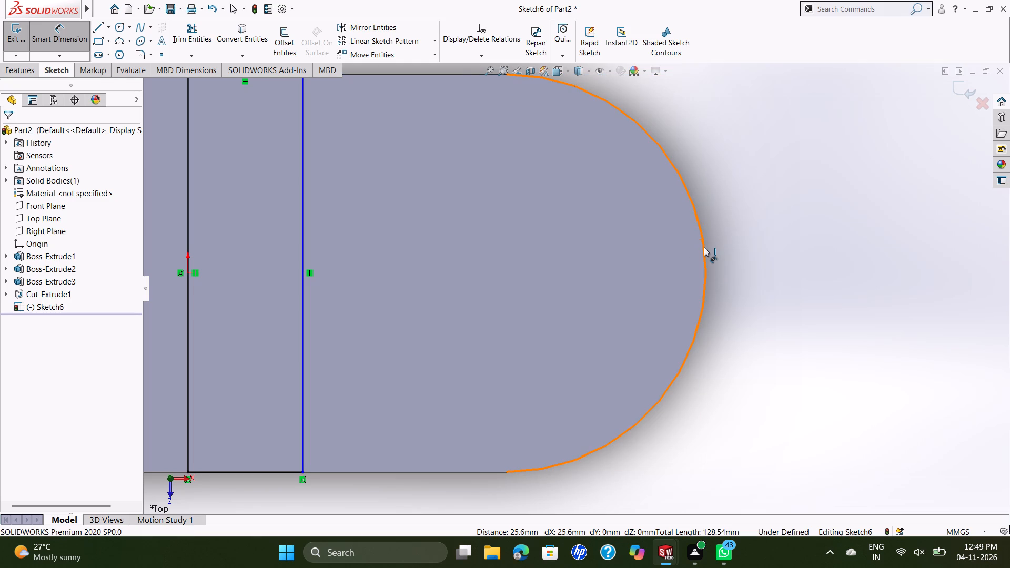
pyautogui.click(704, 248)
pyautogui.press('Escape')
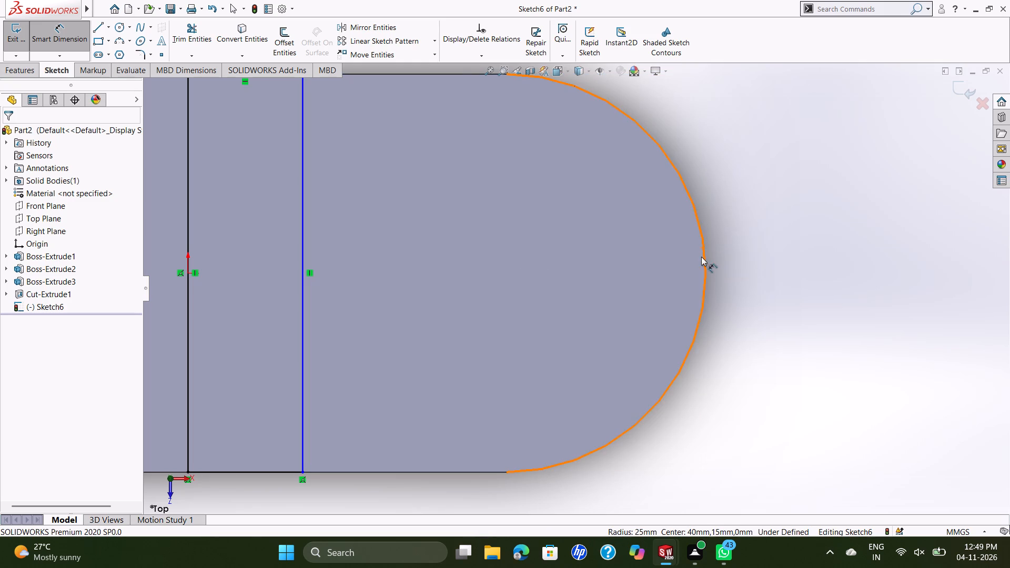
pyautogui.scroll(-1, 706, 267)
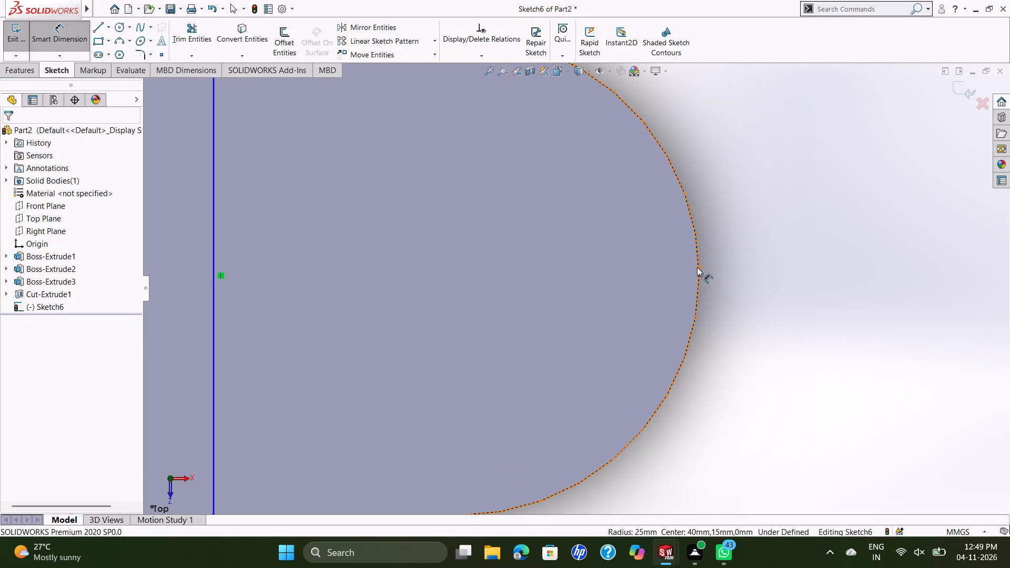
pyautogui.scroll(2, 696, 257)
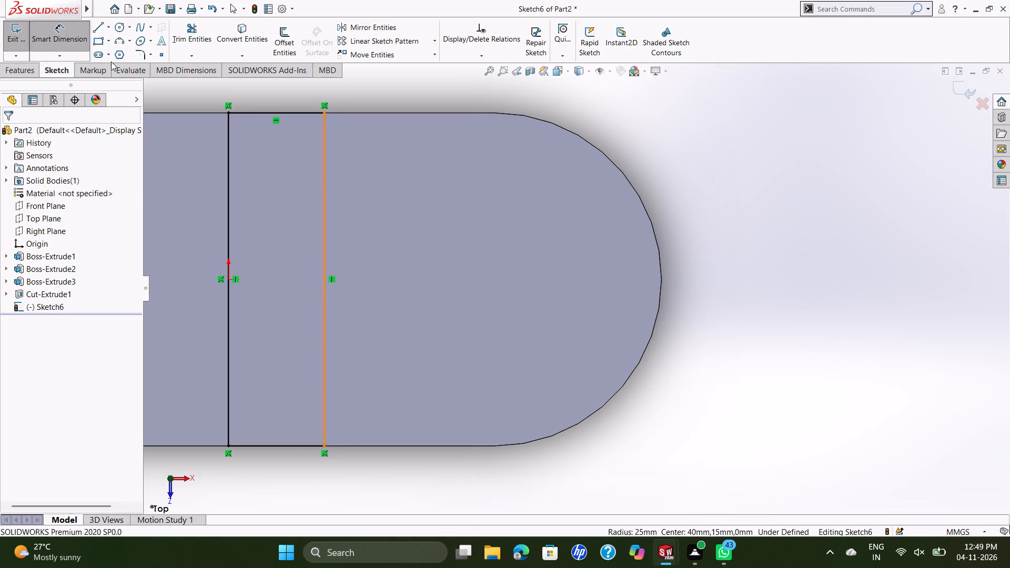
# Draw a horizontal centerline about 65 mm long from the origin to the tip of the plate's rounded end.
pyautogui.click(108, 25)
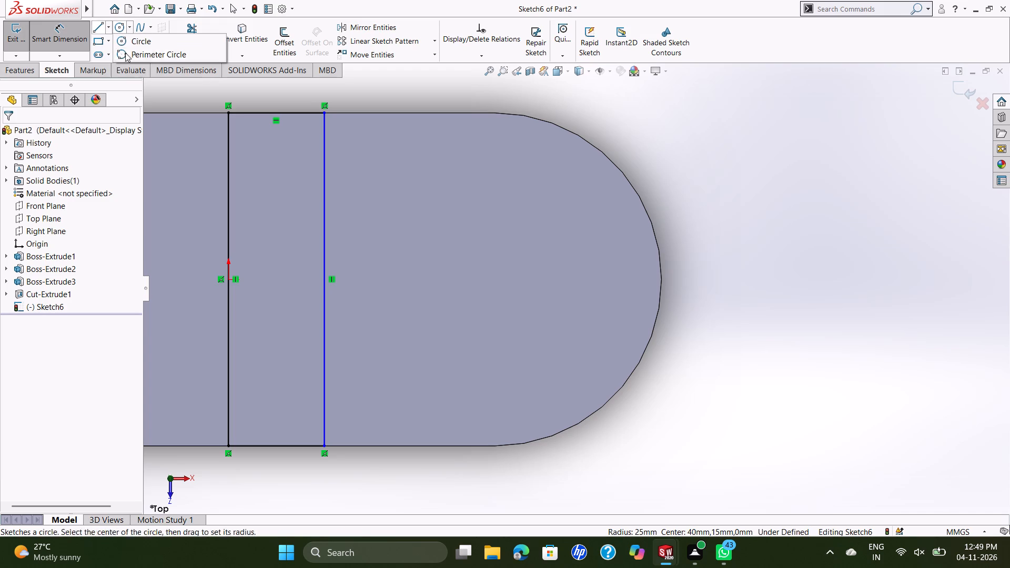
pyautogui.click(110, 26)
pyautogui.click(112, 32)
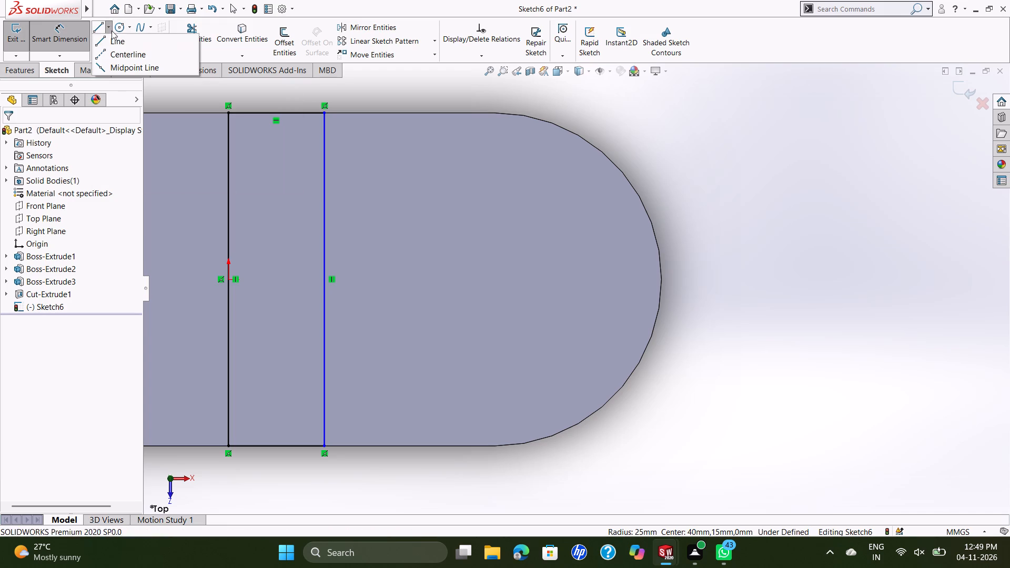
pyautogui.click(119, 53)
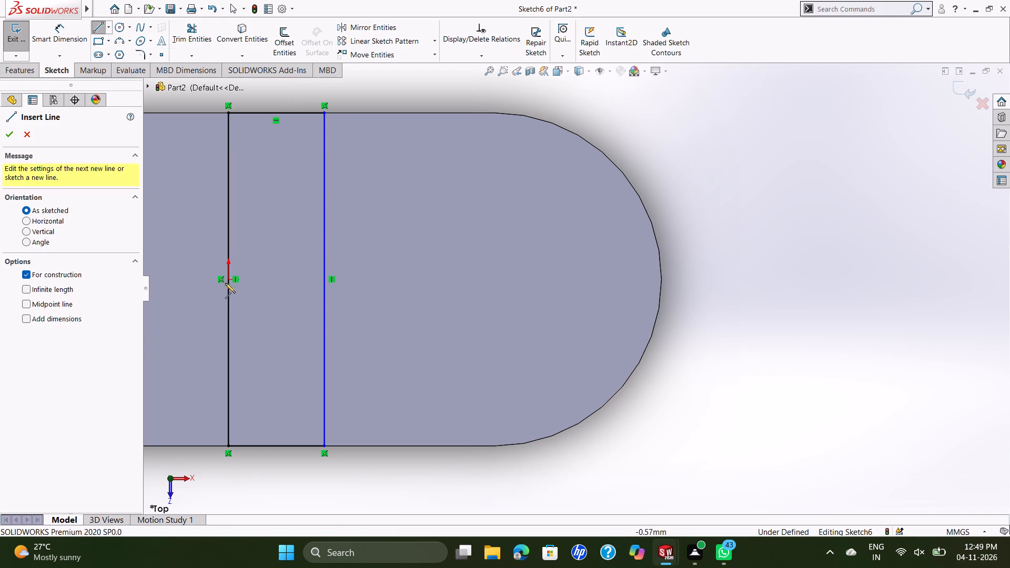
pyautogui.click(227, 281)
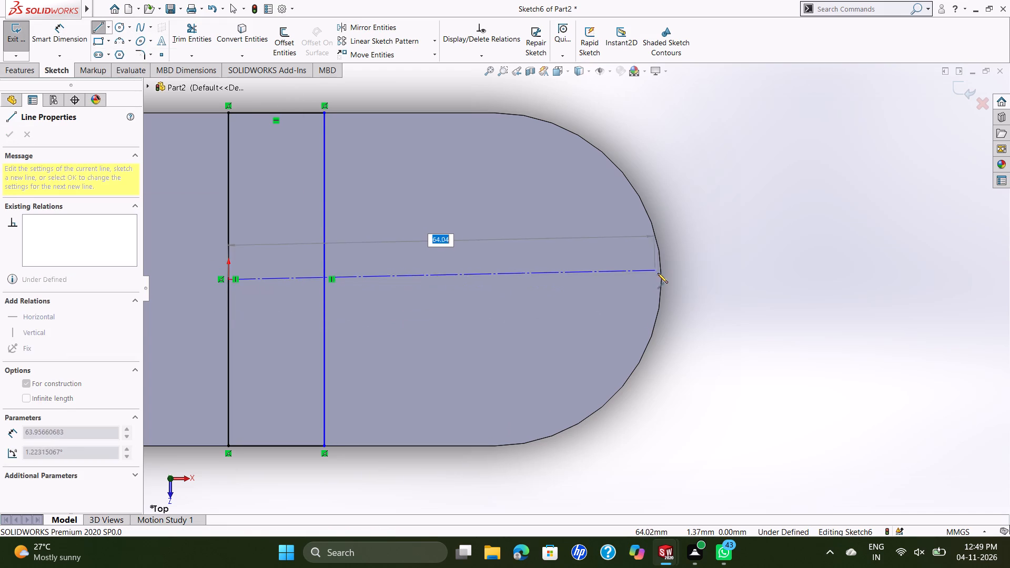
pyautogui.click(663, 278)
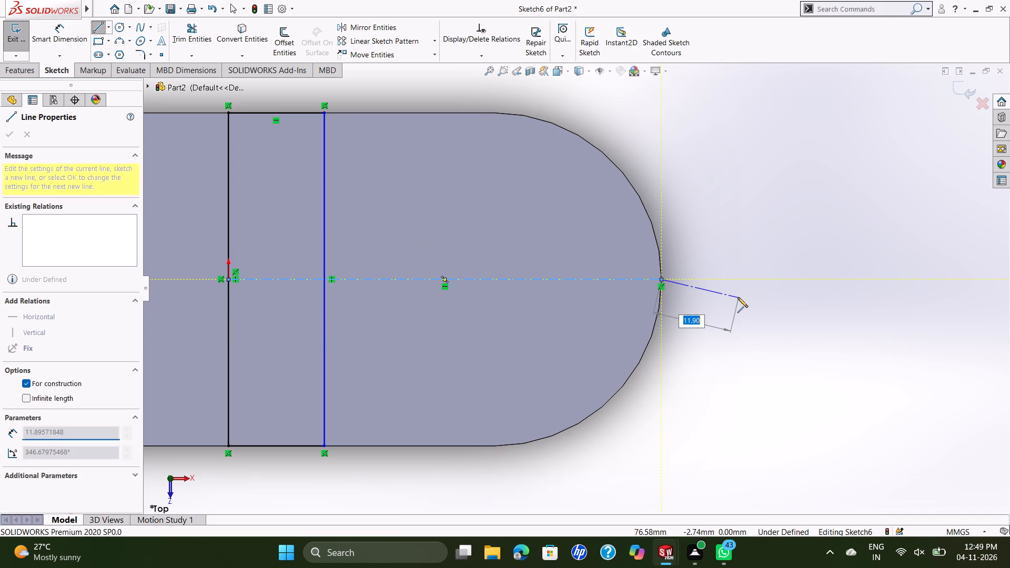
pyautogui.press('Escape')
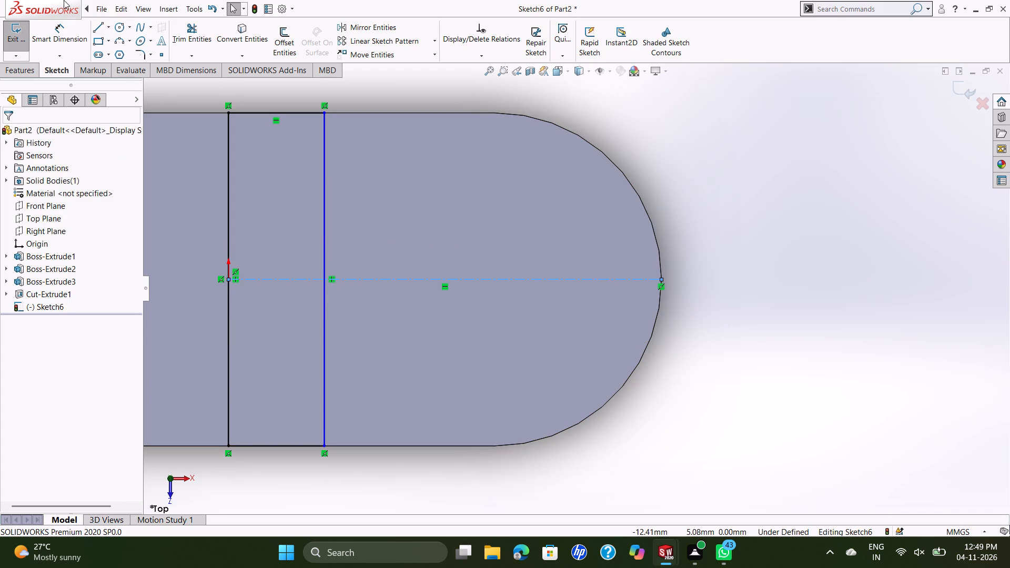
# Dimension the distance from the rounded end's tip to the rectangle's nearer long side as 50 mm.
pyautogui.click(63, 33)
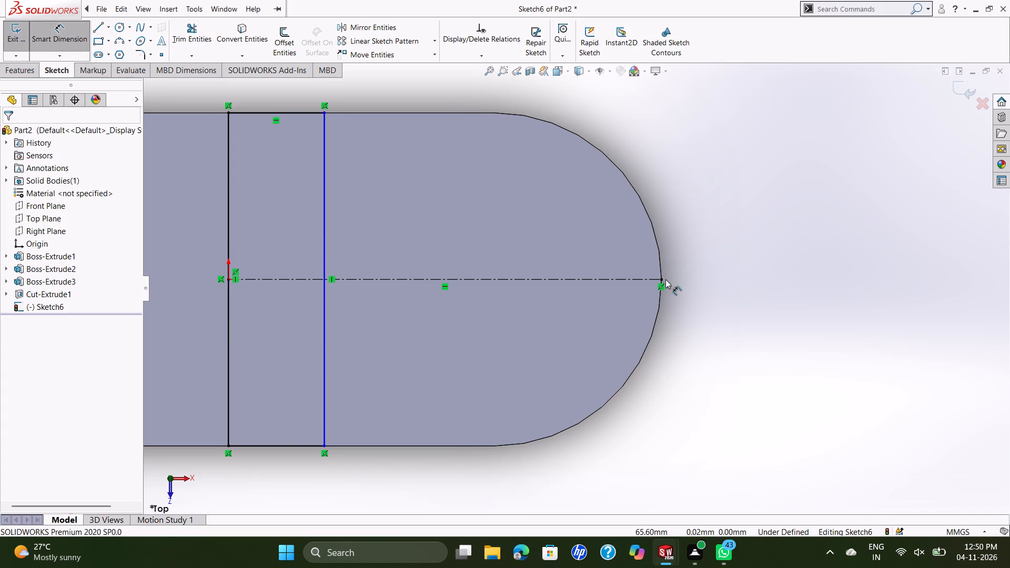
pyautogui.click(662, 279)
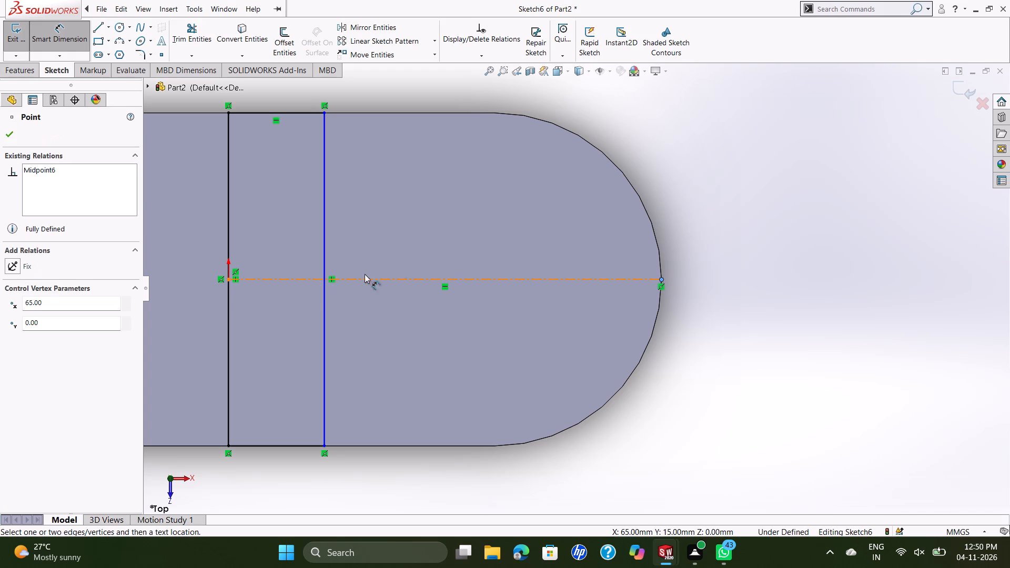
pyautogui.click(324, 278)
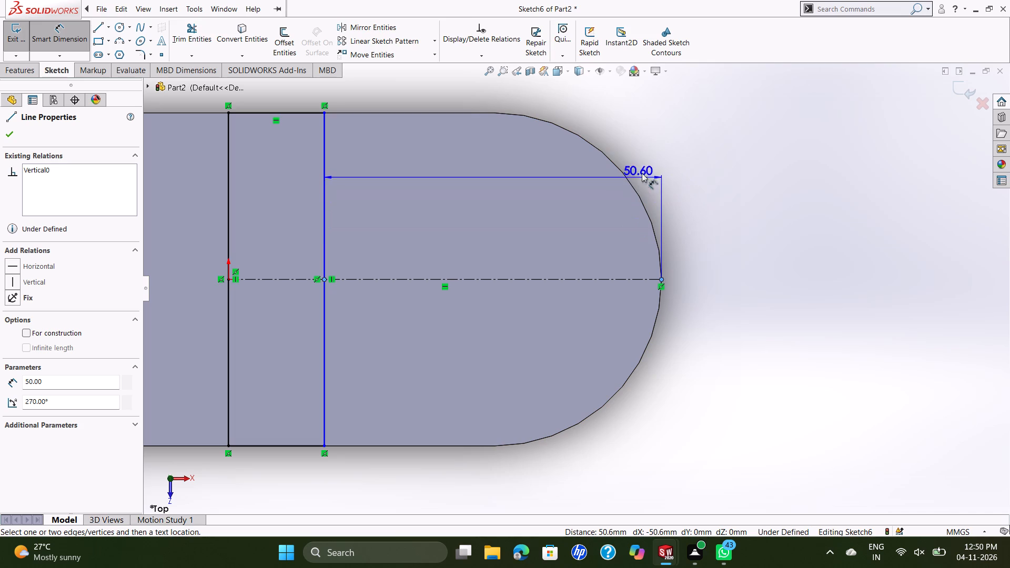
pyautogui.click(632, 113)
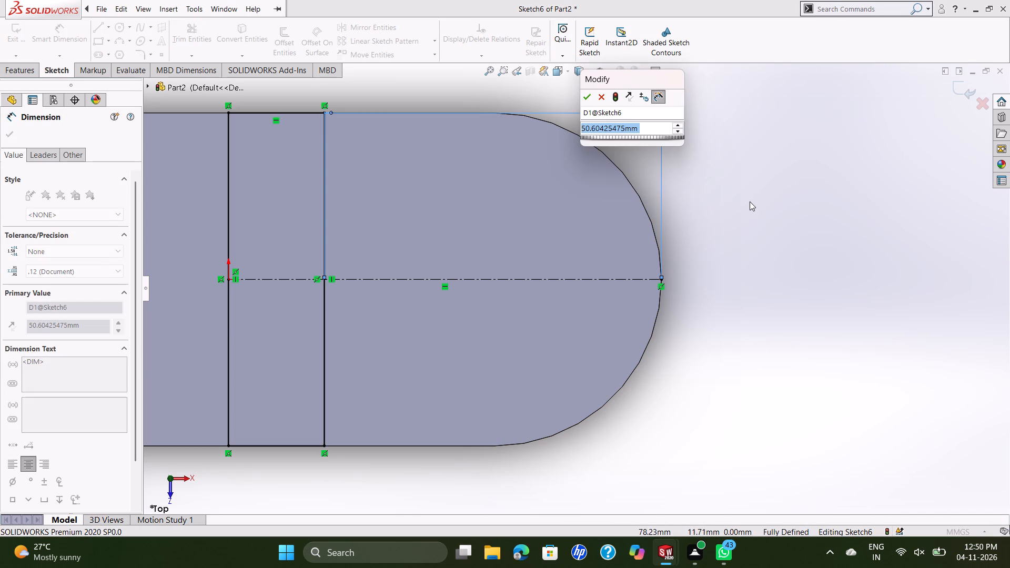
pyautogui.write('50')
pyautogui.press('Return')
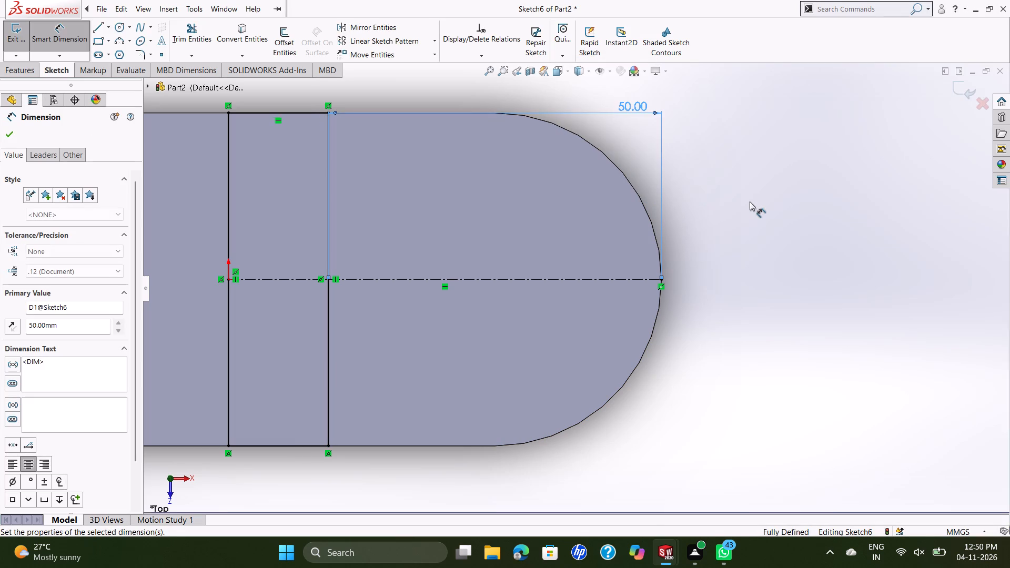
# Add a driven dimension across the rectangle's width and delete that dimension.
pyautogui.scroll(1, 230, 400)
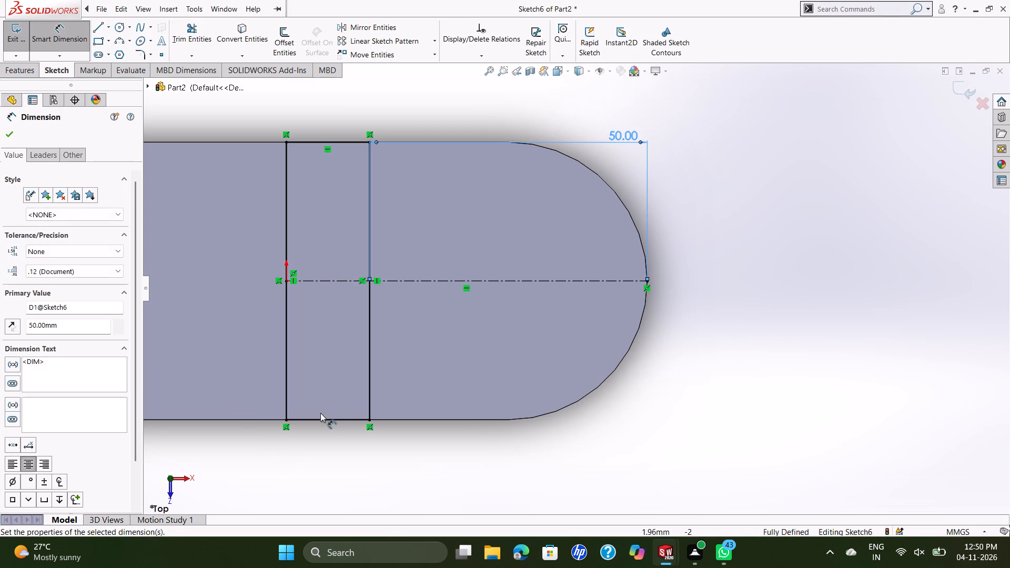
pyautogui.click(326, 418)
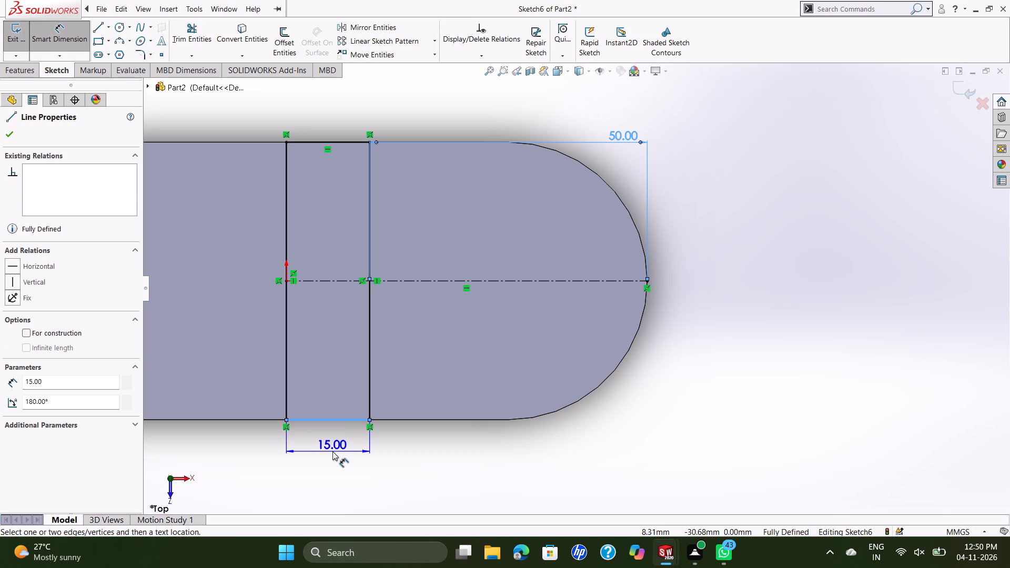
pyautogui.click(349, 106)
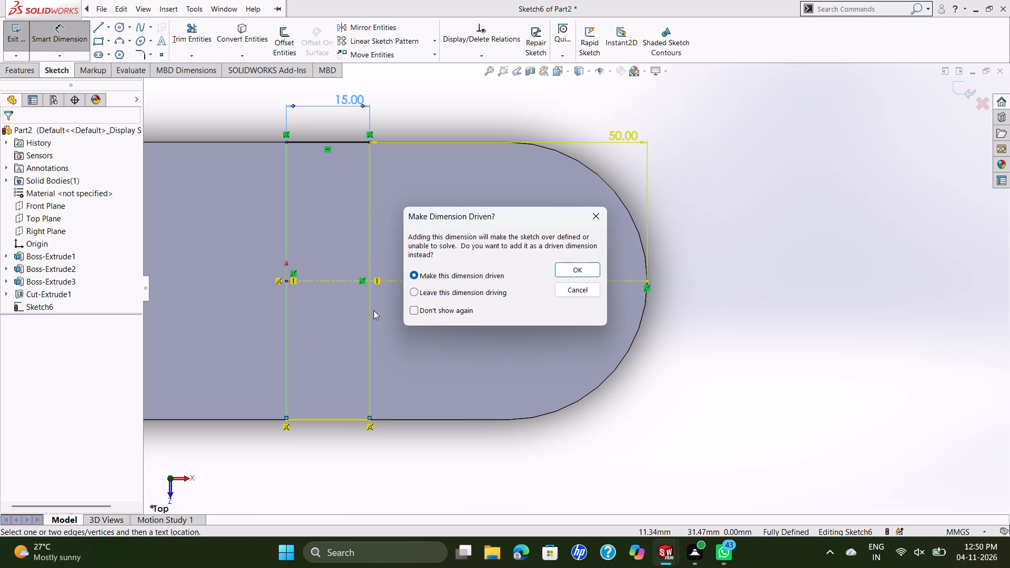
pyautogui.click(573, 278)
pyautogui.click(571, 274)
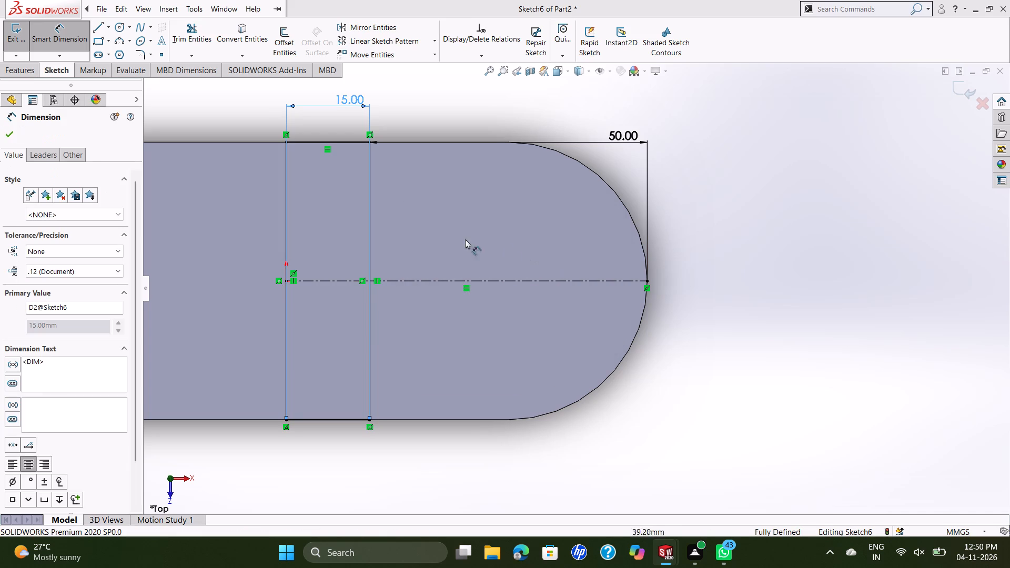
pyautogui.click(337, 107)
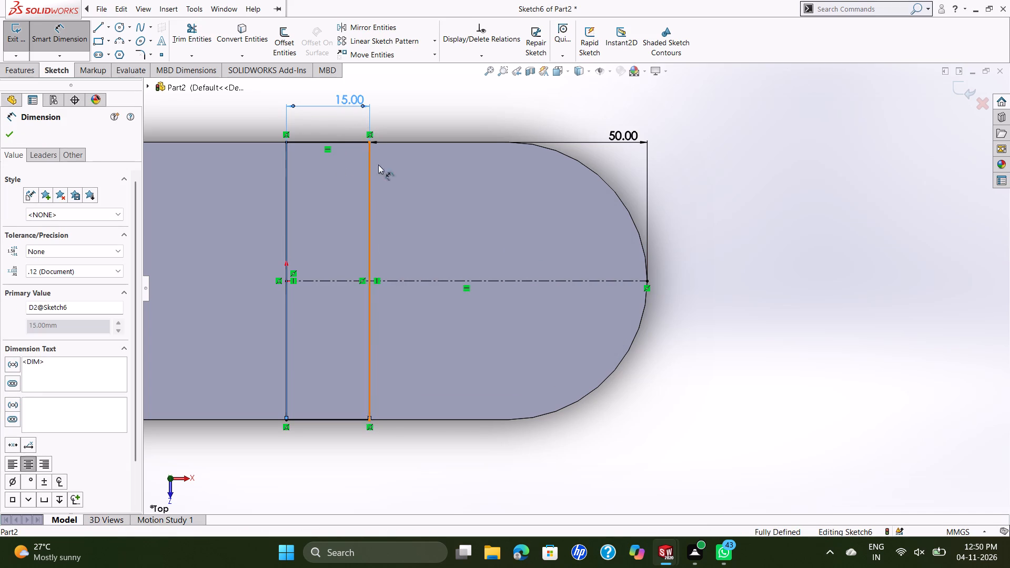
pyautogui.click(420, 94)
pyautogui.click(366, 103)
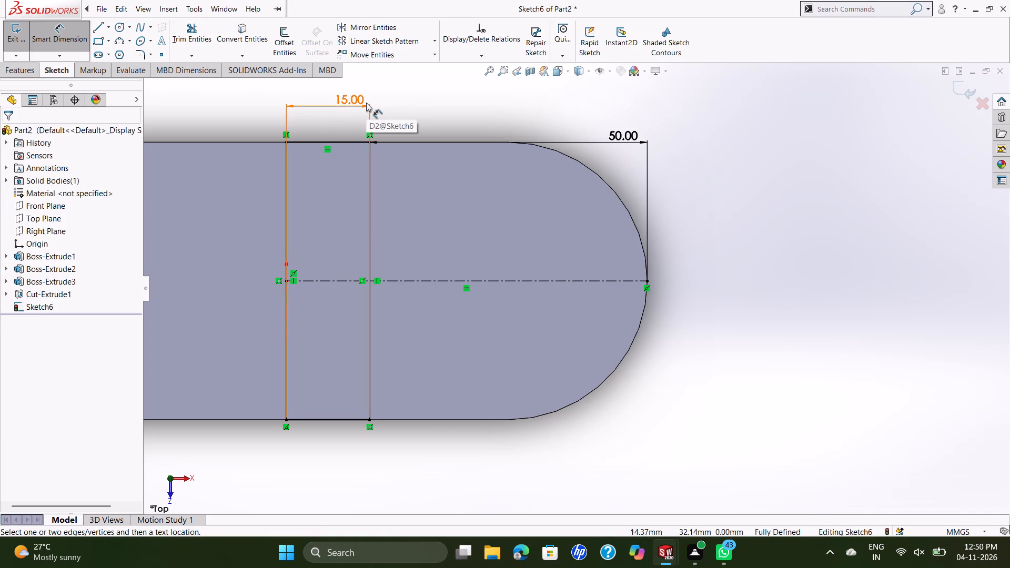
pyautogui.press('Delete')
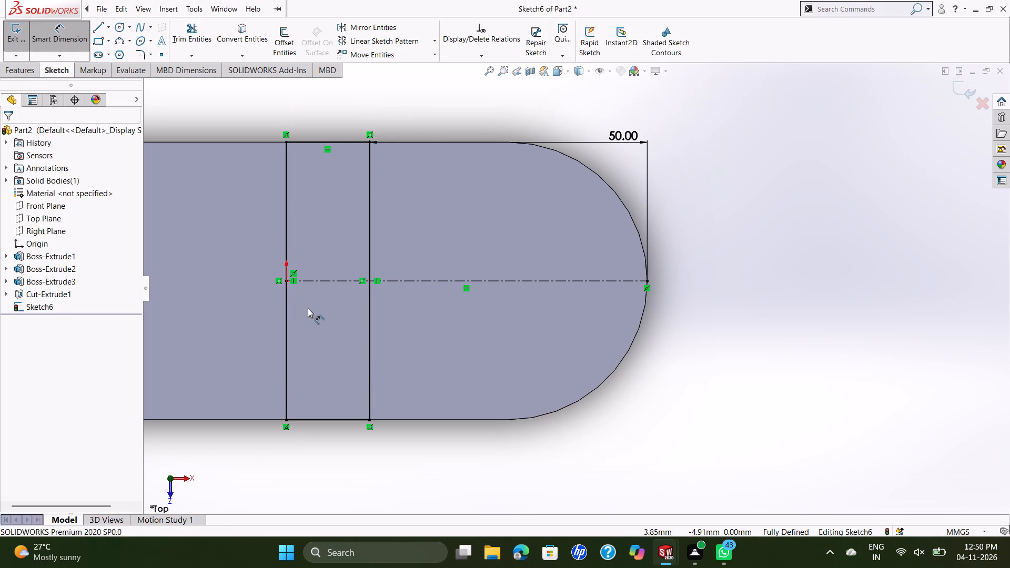
# Extrude the rectangle 30 mm upward from the base plate as a blind boss merged with the body.
pyautogui.scroll(-1, 308, 307)
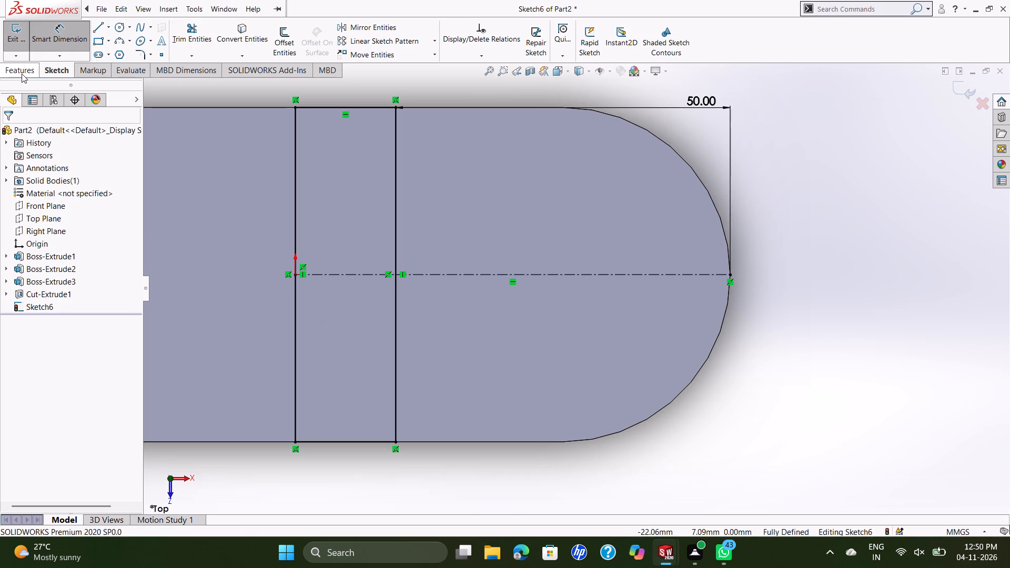
pyautogui.click(22, 74)
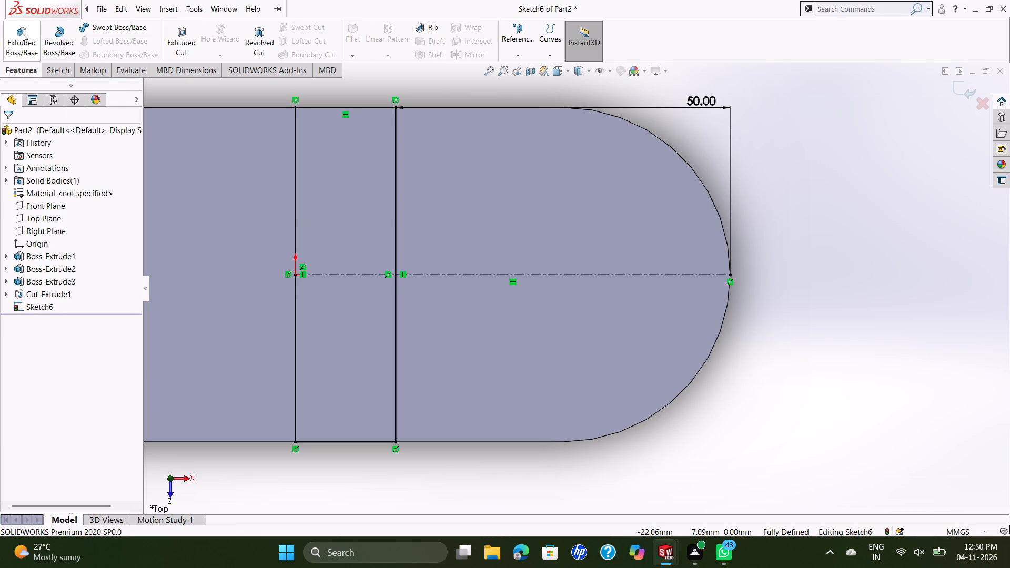
pyautogui.click(22, 33)
pyautogui.click(387, 301)
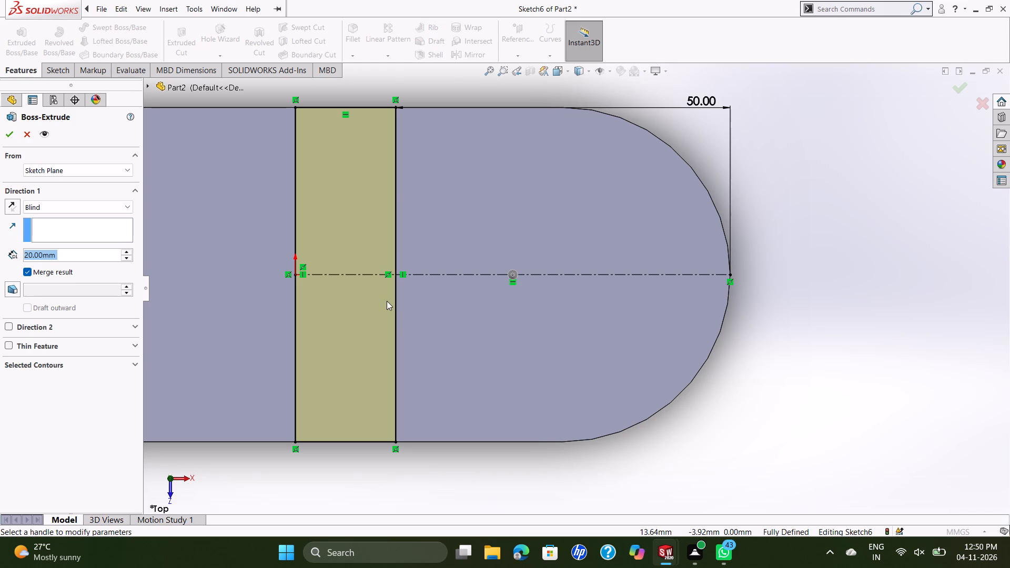
pyautogui.moveTo(400, 317); pyautogui.dragTo(412, 96, button='middle')
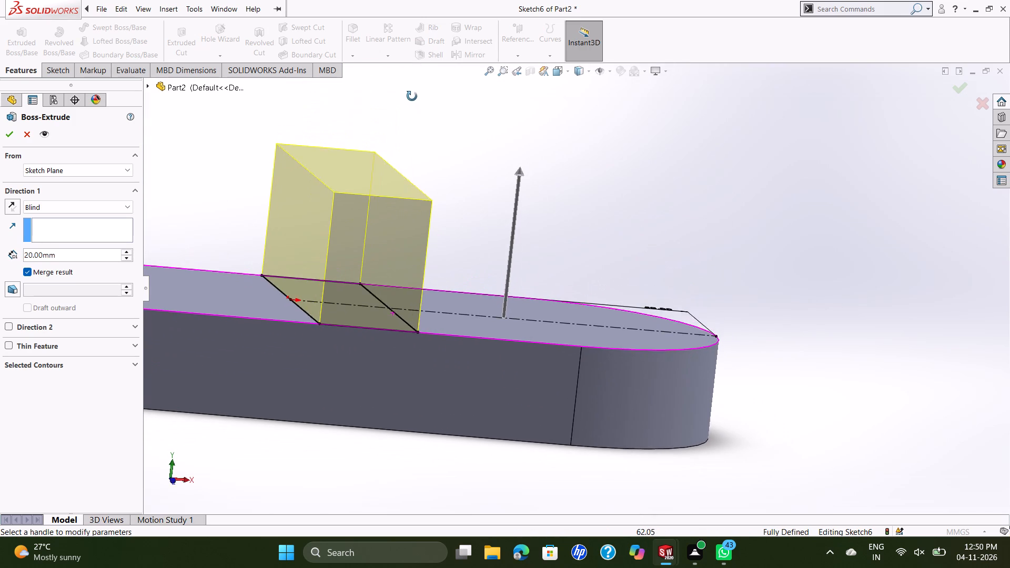
pyautogui.moveTo(412, 96); pyautogui.dragTo(395, 95, button='middle')
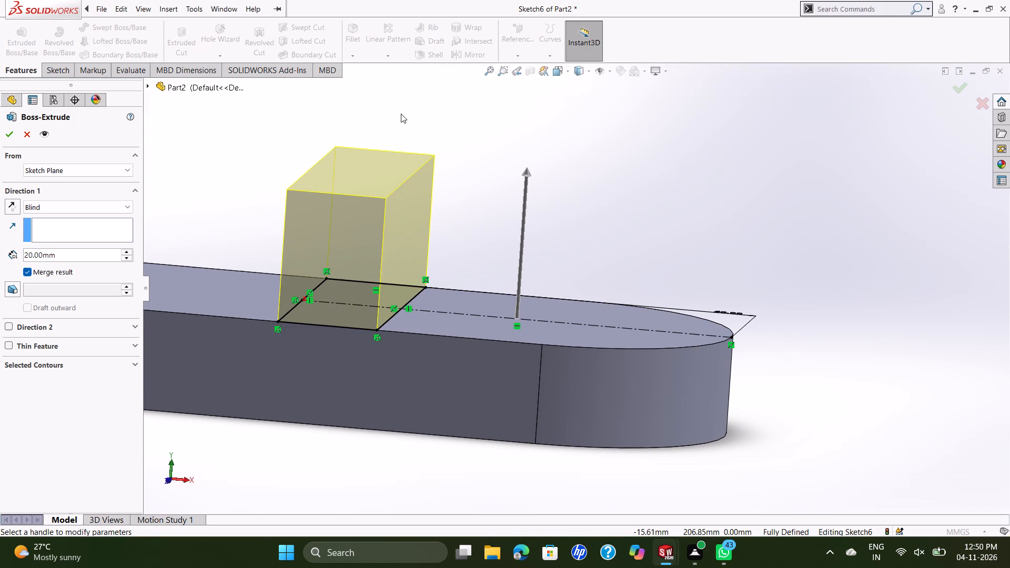
pyautogui.click(89, 253)
pyautogui.moveTo(74, 253); pyautogui.dragTo(63, 252)
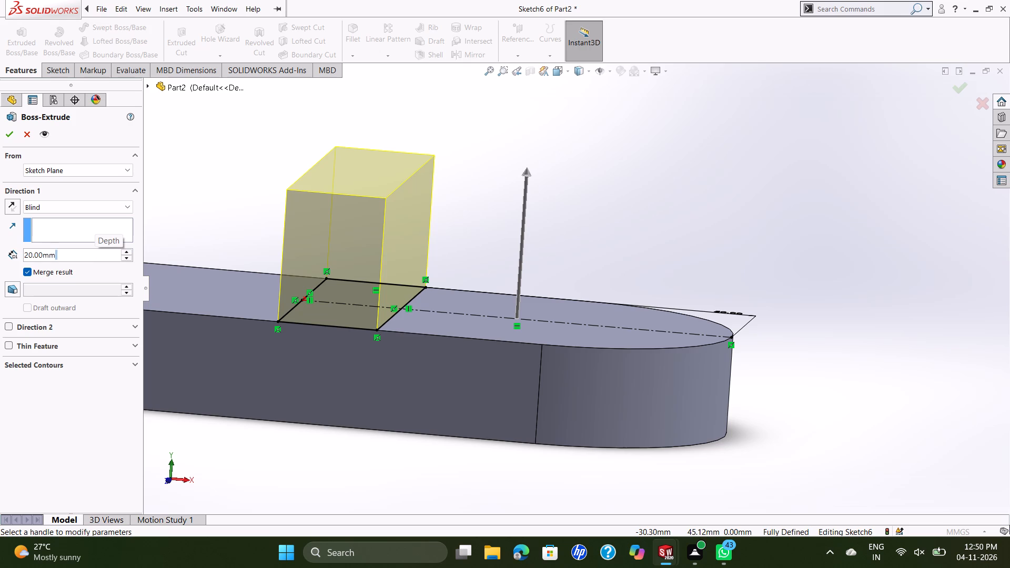
pyautogui.moveTo(63, 252); pyautogui.dragTo(0, 269)
pyautogui.write('30')
pyautogui.press('Return')
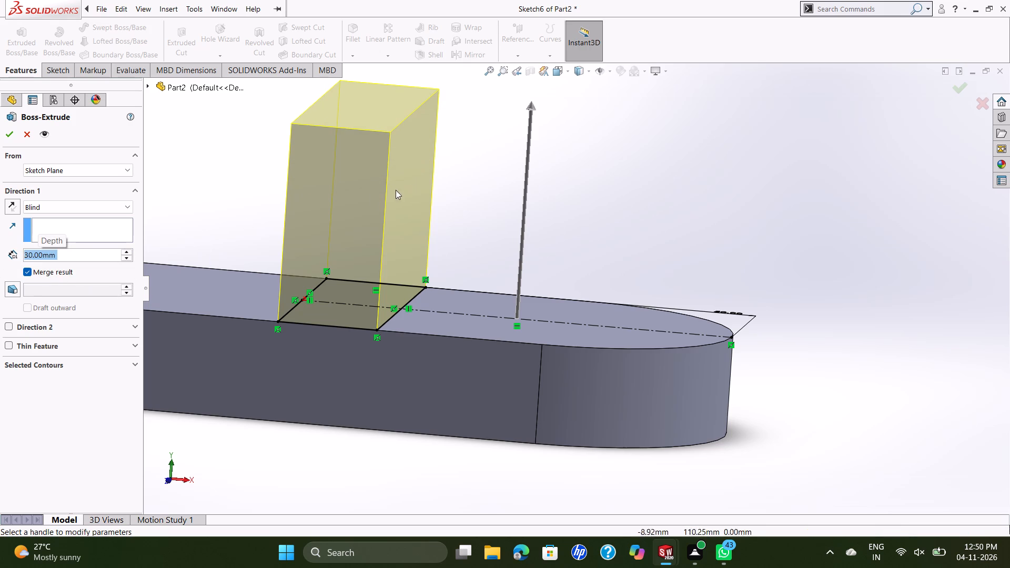
pyautogui.scroll(3, 461, 193)
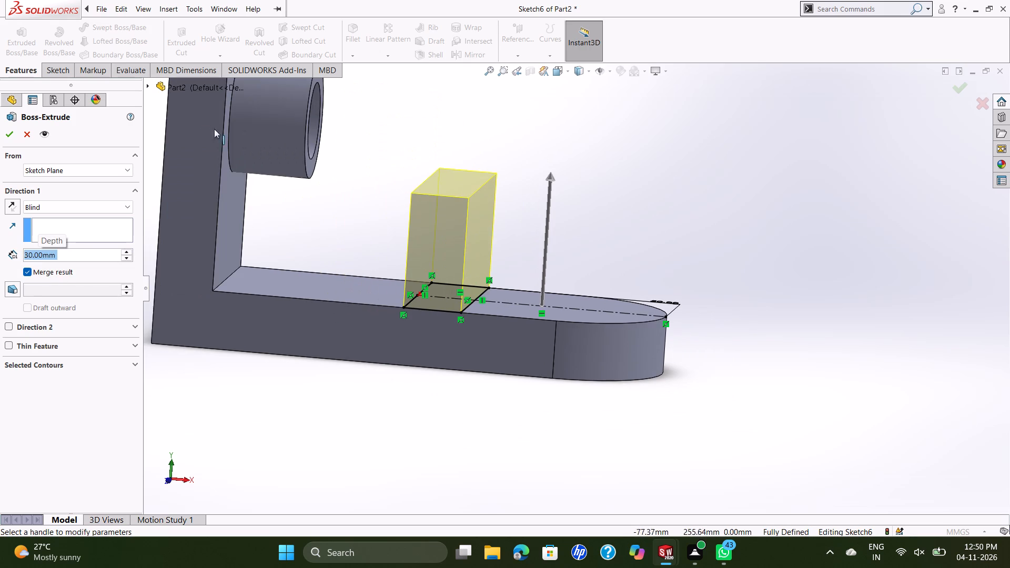
pyautogui.click(6, 131)
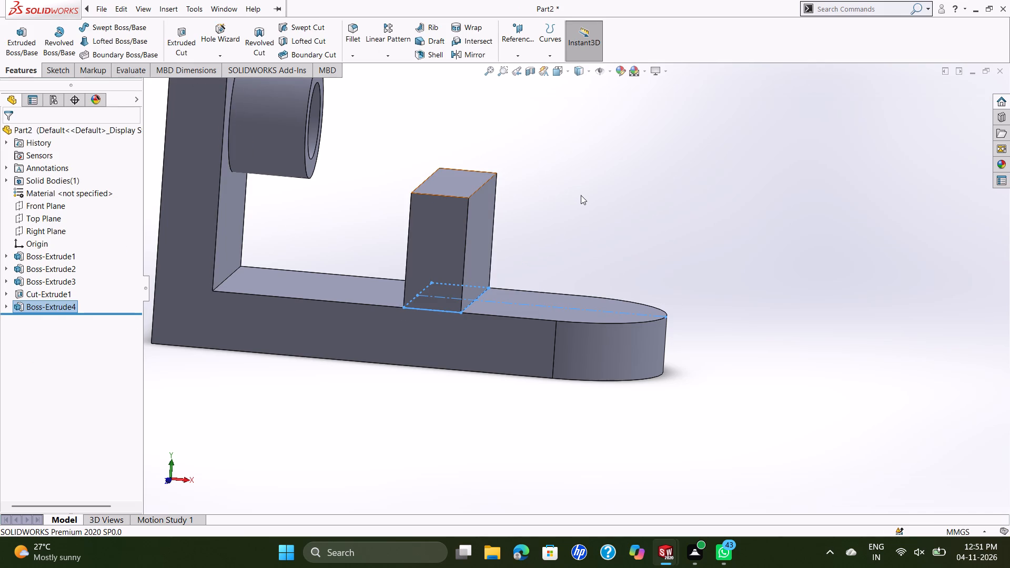
# Start a sketch on the base plate's top face at the rounded end, viewed normal to the face.
pyautogui.scroll(-2, 581, 195)
pyautogui.click(543, 368)
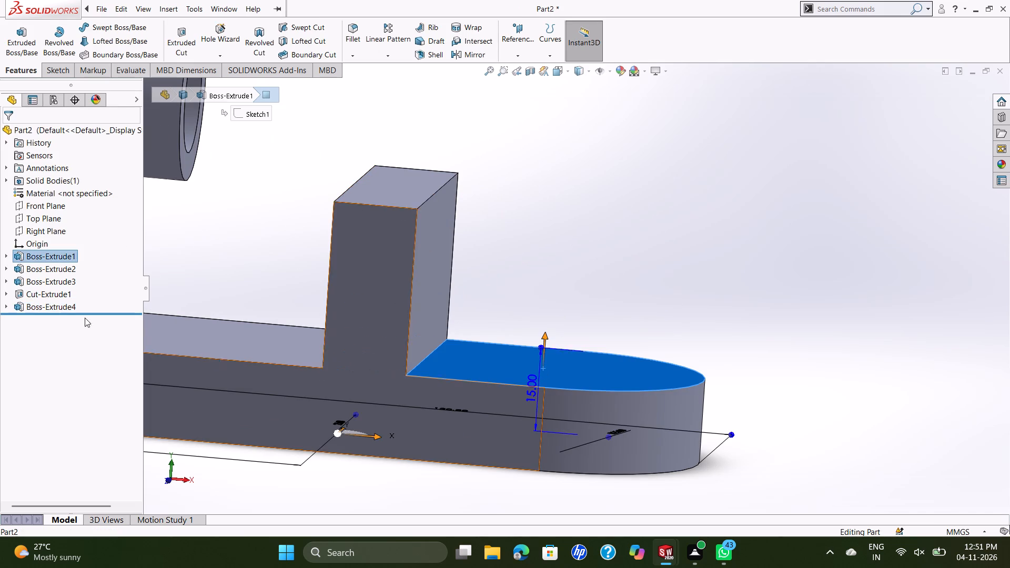
pyautogui.rightClick(112, 248)
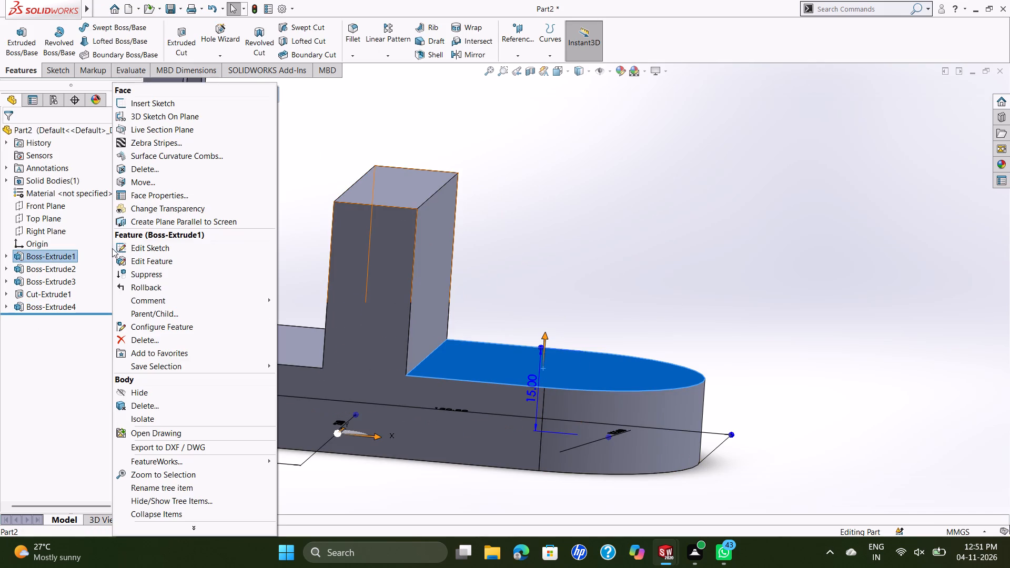
pyautogui.rightClick(61, 253)
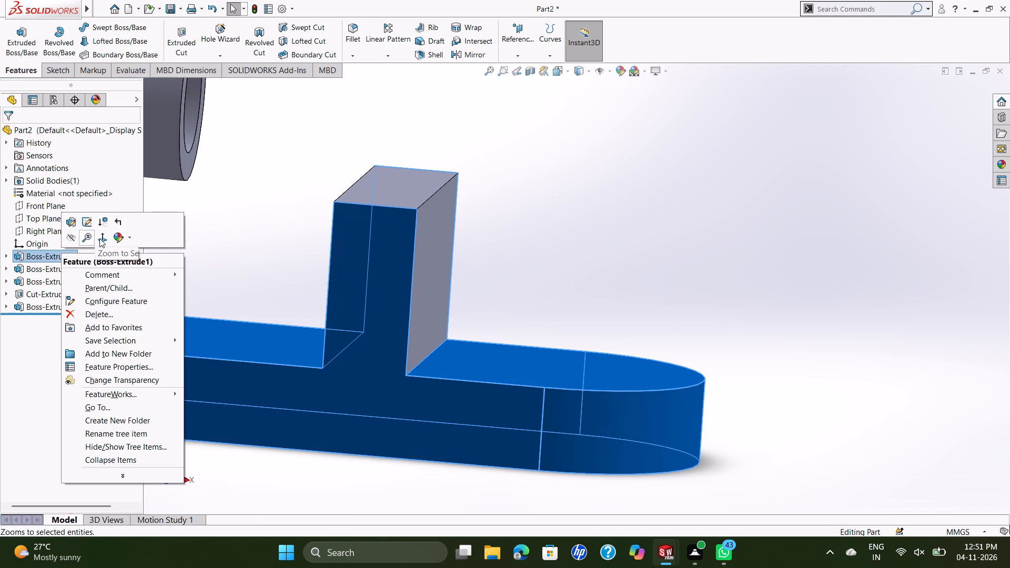
pyautogui.click(98, 238)
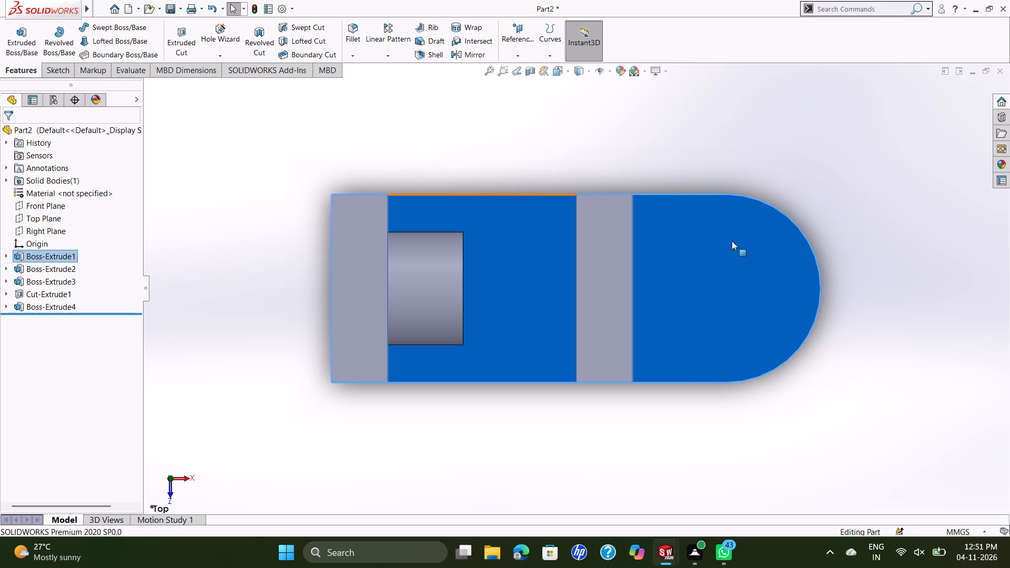
pyautogui.rightClick(743, 255)
pyautogui.click(771, 239)
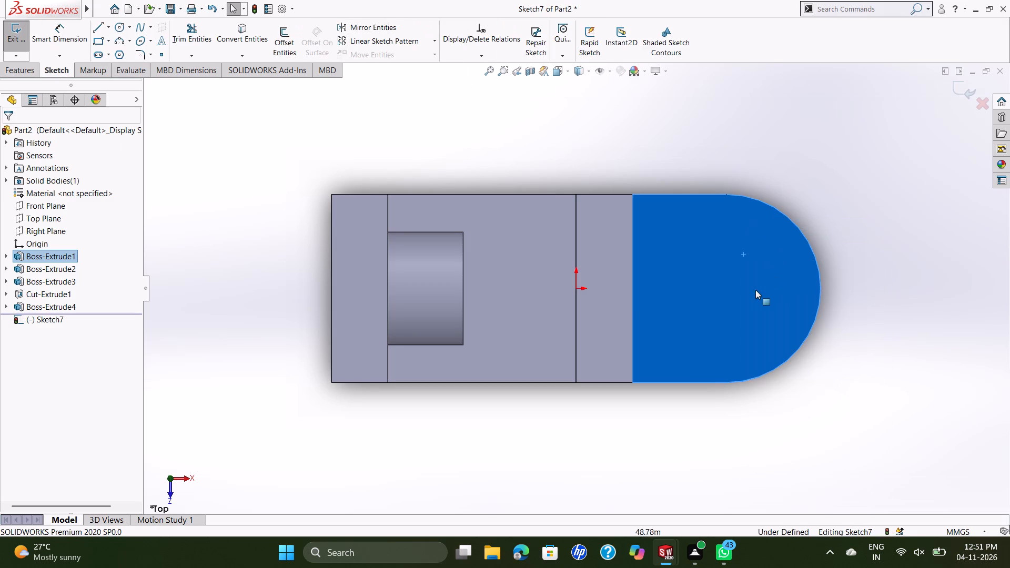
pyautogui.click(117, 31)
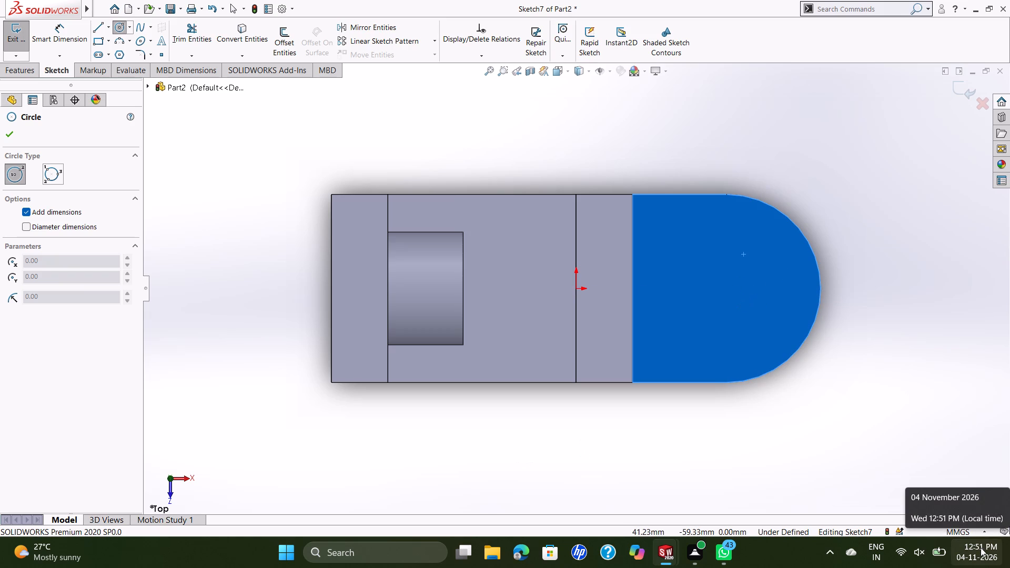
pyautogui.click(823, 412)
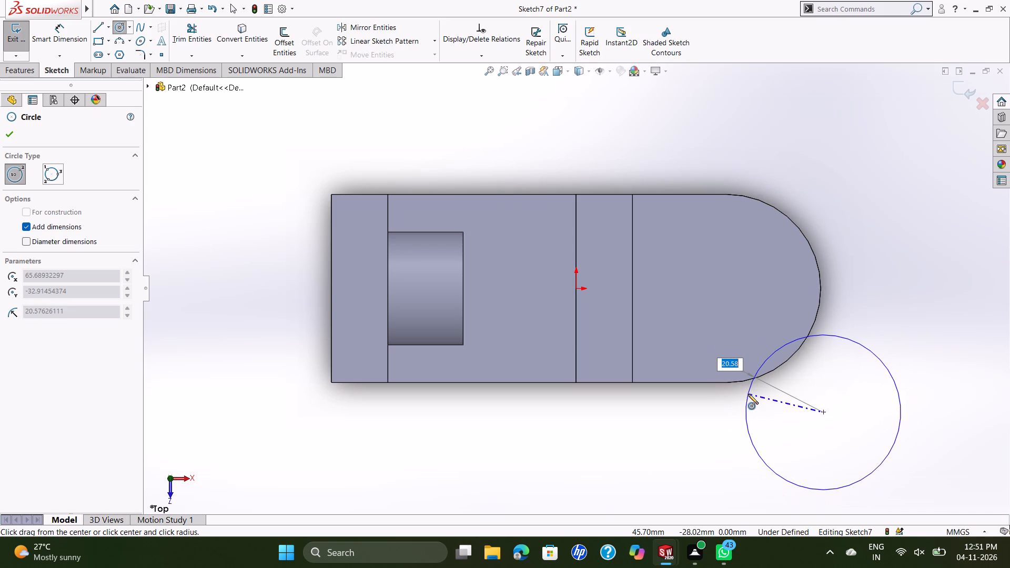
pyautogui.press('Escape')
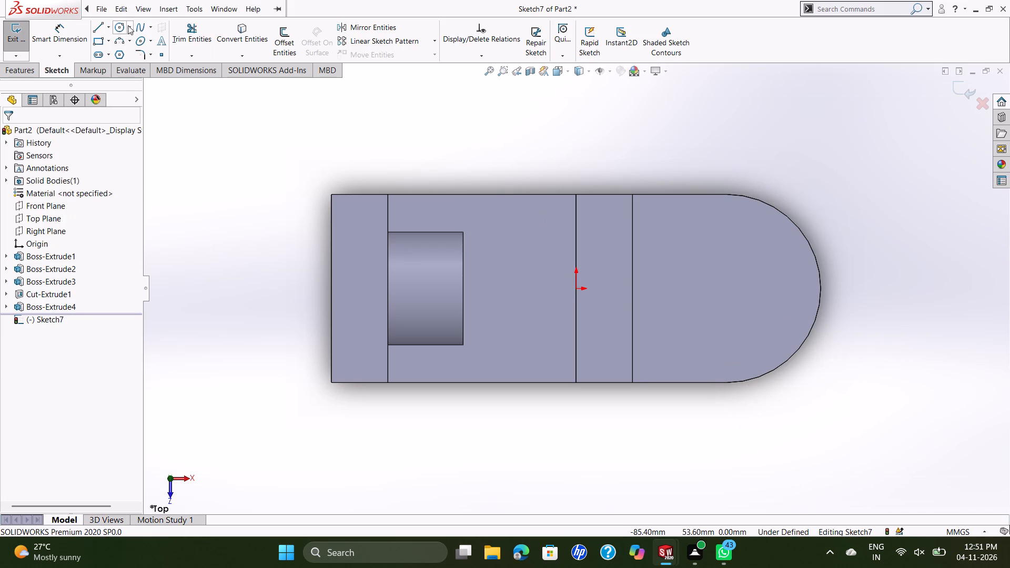
# Draw a vertical centerline across the plate's full width, joining the two points where the rounded end begins.
pyautogui.click(111, 26)
pyautogui.click(112, 32)
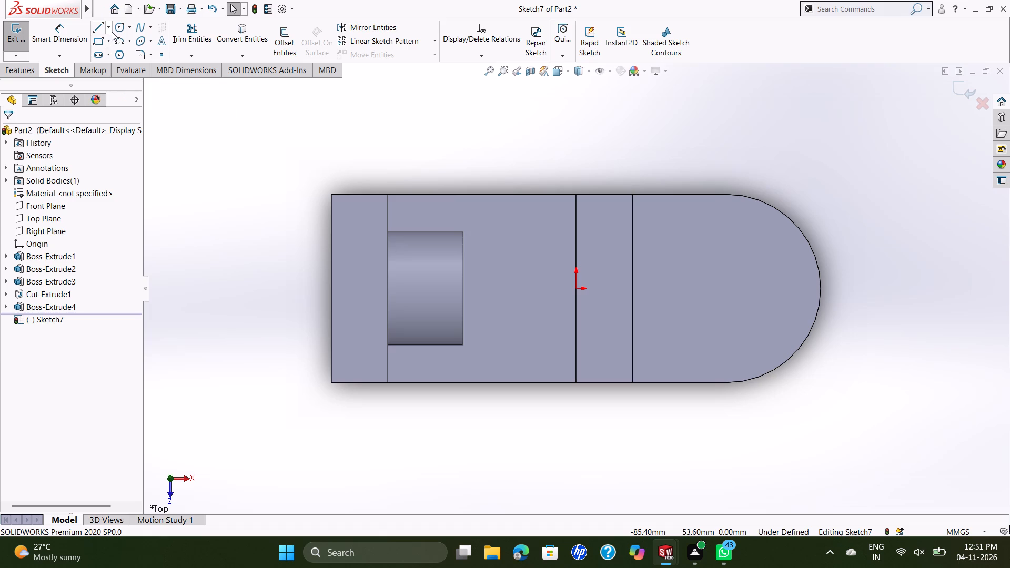
pyautogui.click(107, 23)
pyautogui.click(120, 50)
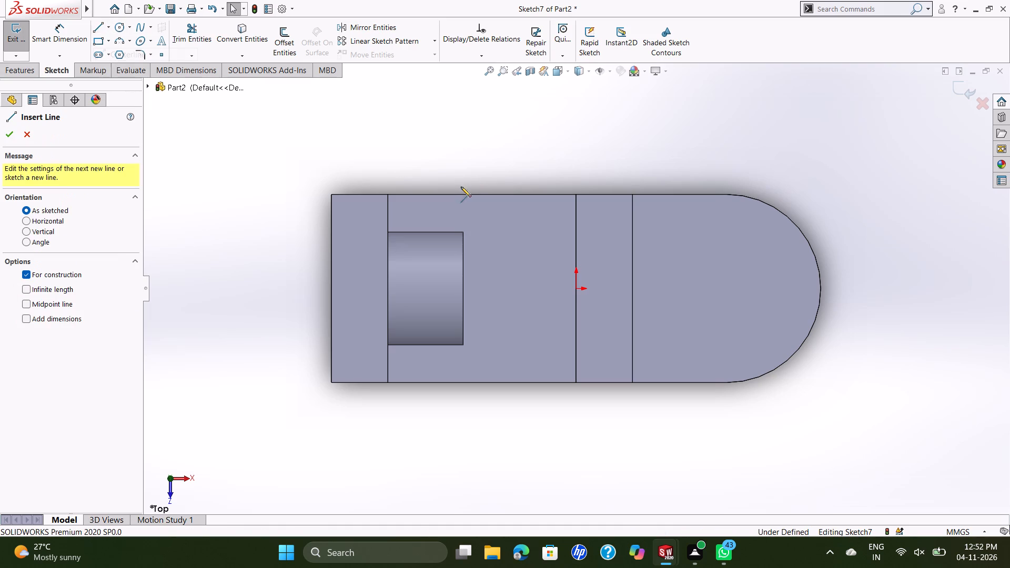
pyautogui.click(727, 194)
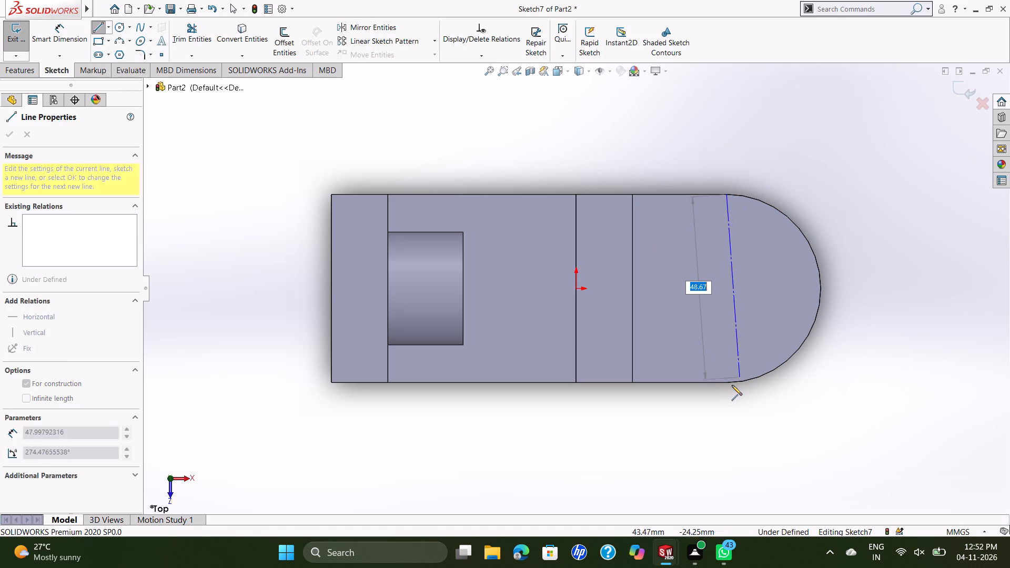
pyautogui.click(725, 385)
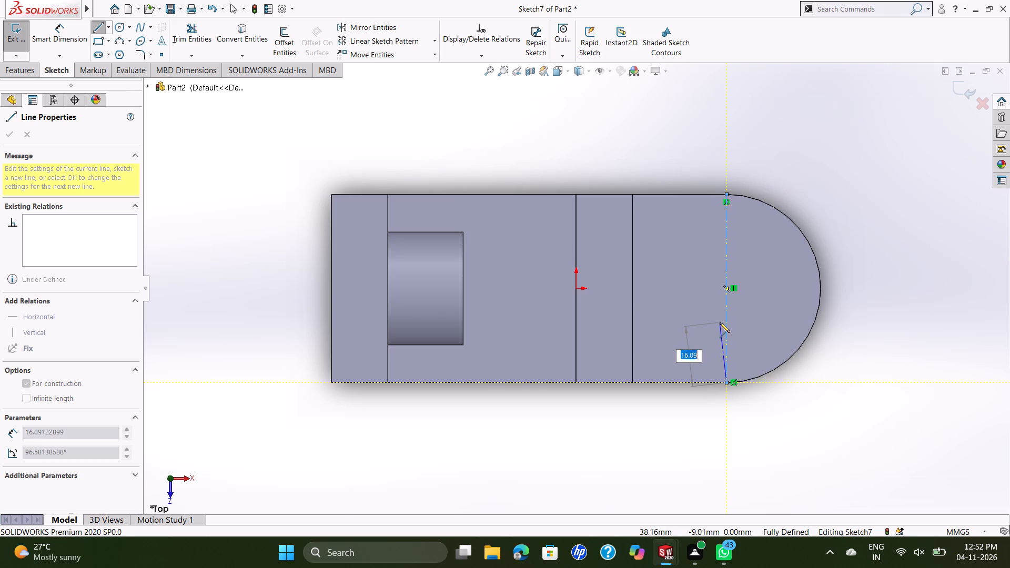
pyautogui.press('Escape')
pyautogui.click(920, 351)
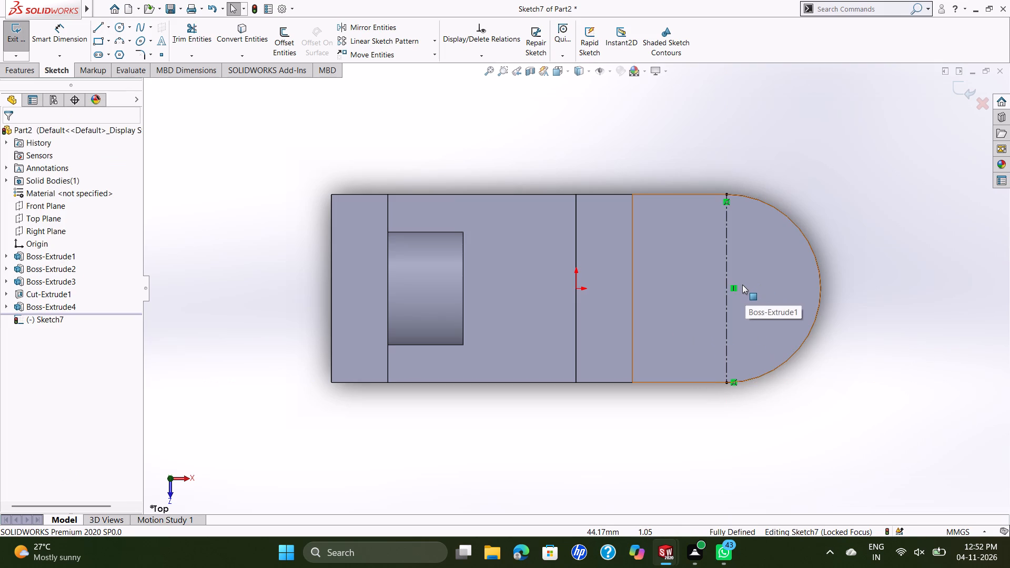
# Sketch a circle of about 11 mm radius inside the rounded end of the base plate, beside the centerline.
pyautogui.click(119, 29)
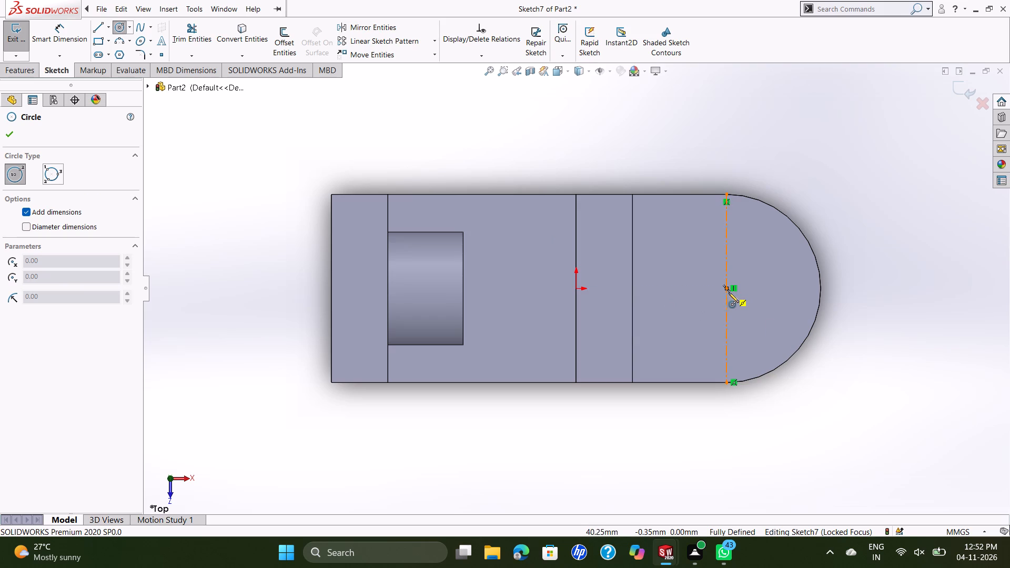
pyautogui.click(760, 300)
pyautogui.click(780, 264)
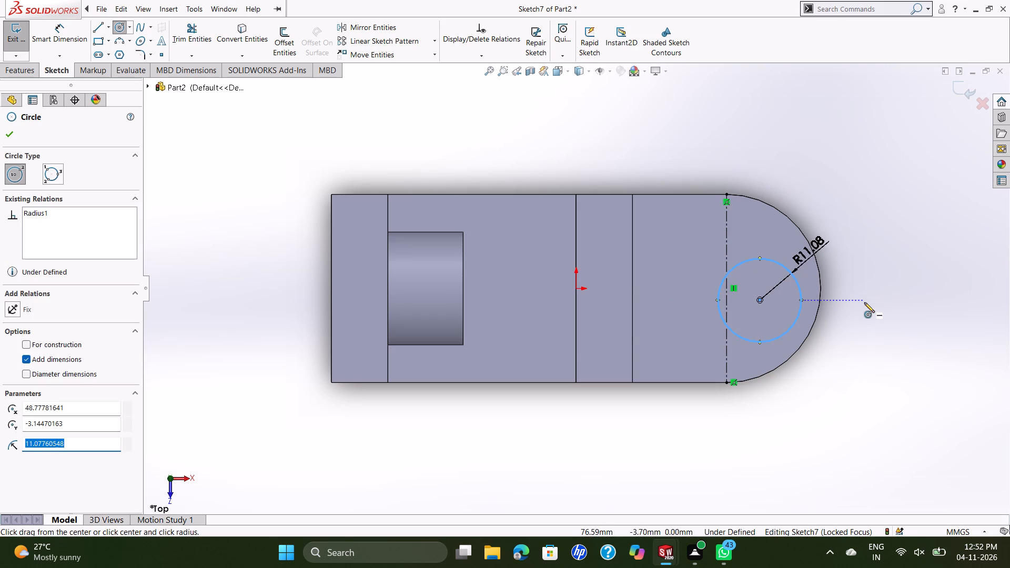
pyautogui.press('Escape')
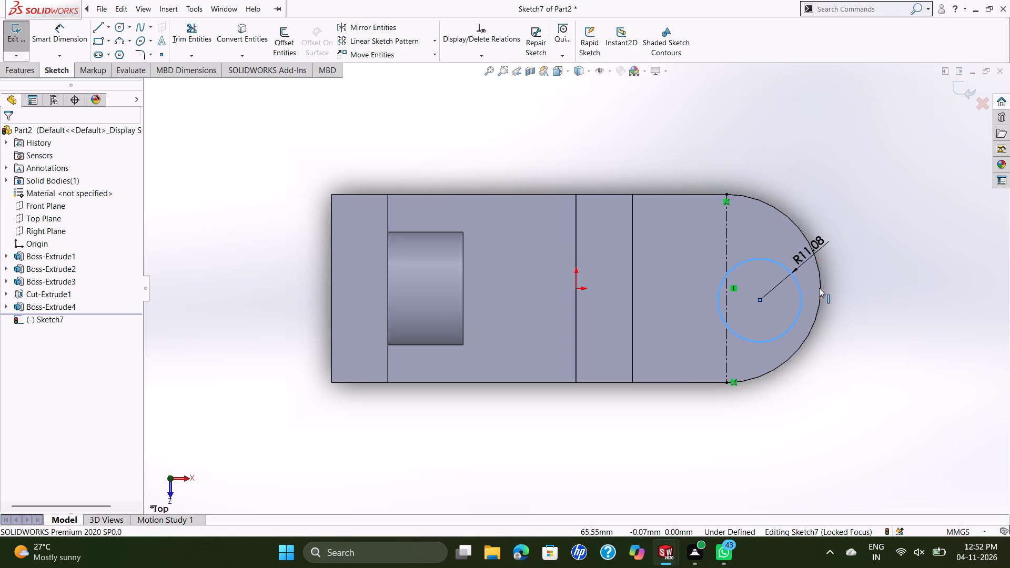
# Make the circle concentric with the base plate's rounded end edge.
pyautogui.keyDown('ctrl'); pyautogui.click(821, 288); pyautogui.keyUp('ctrl')
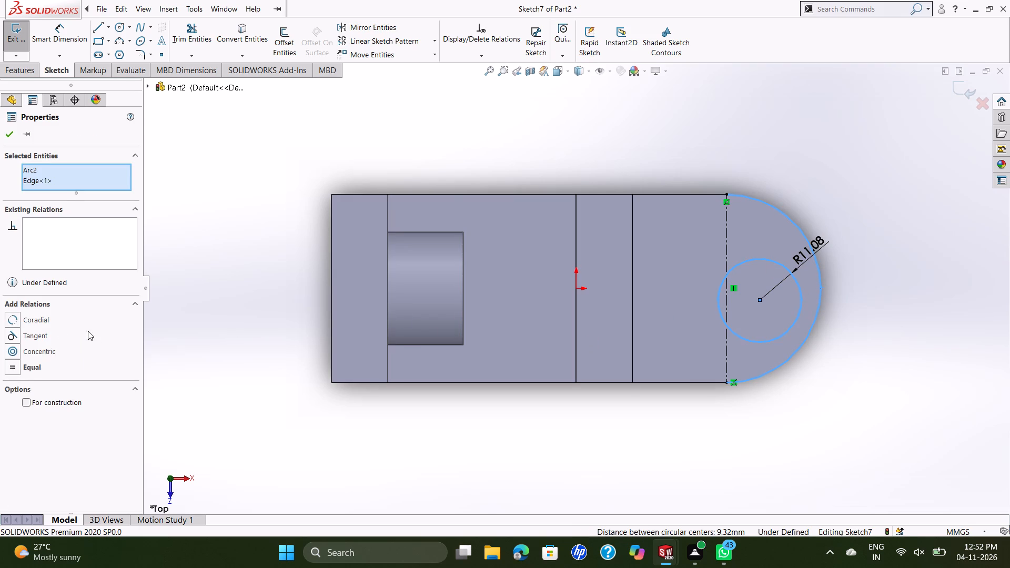
pyautogui.click(11, 351)
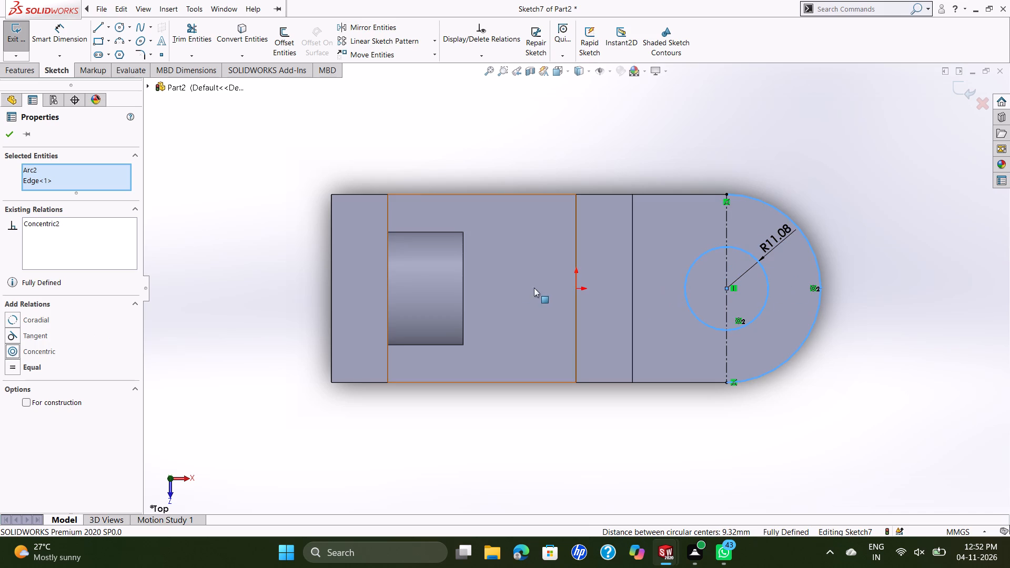
pyautogui.click(10, 133)
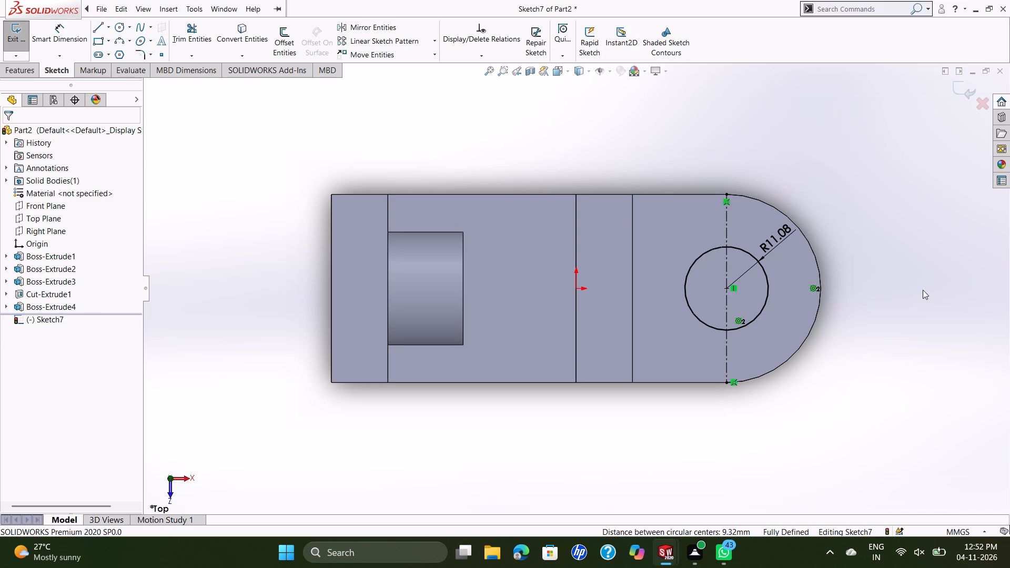
# Set the circle's radius to 10 mm.
pyautogui.click(776, 243)
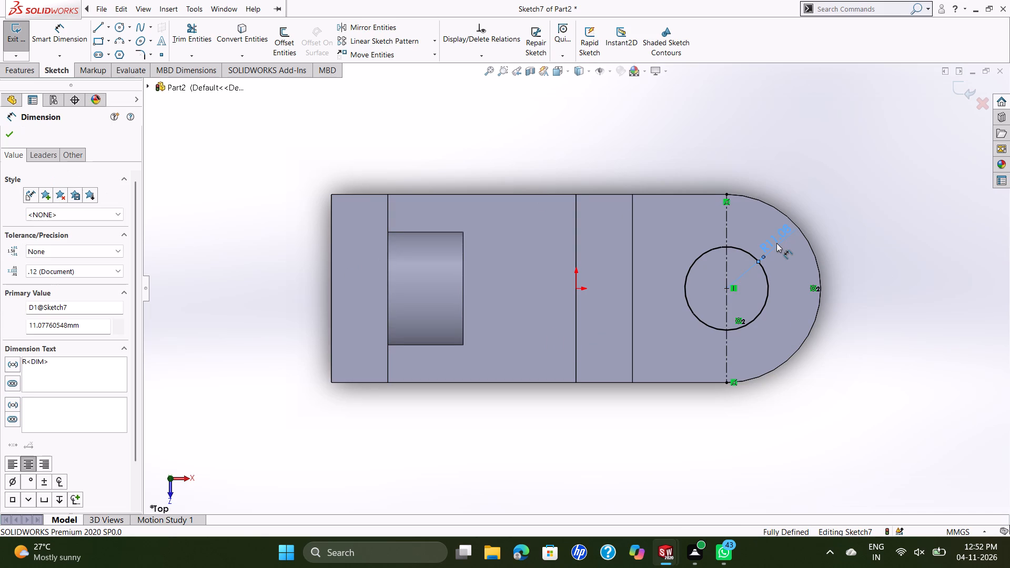
pyautogui.click(776, 243)
pyautogui.doubleClick(776, 243)
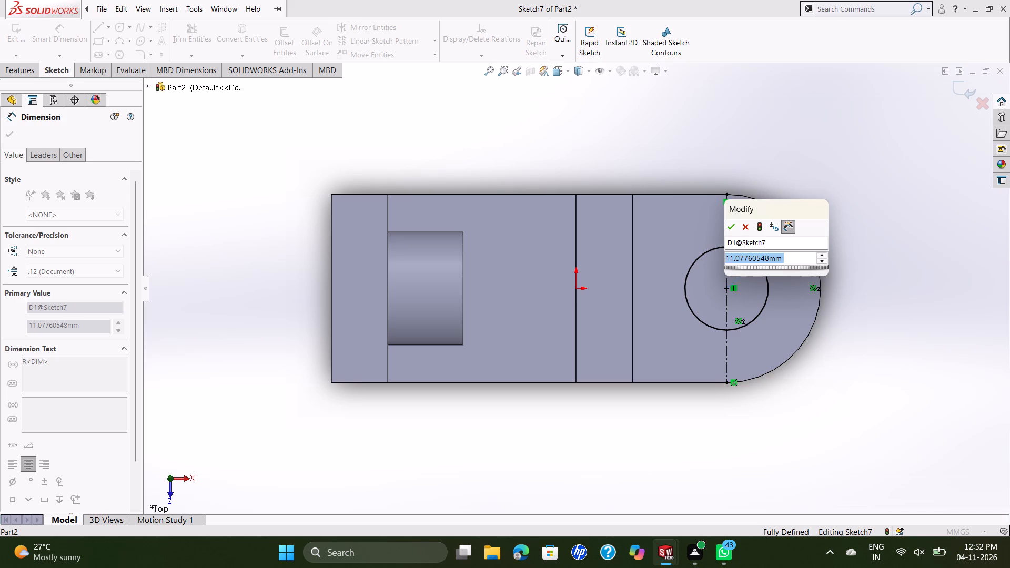
pyautogui.write('10')
pyautogui.press('Return')
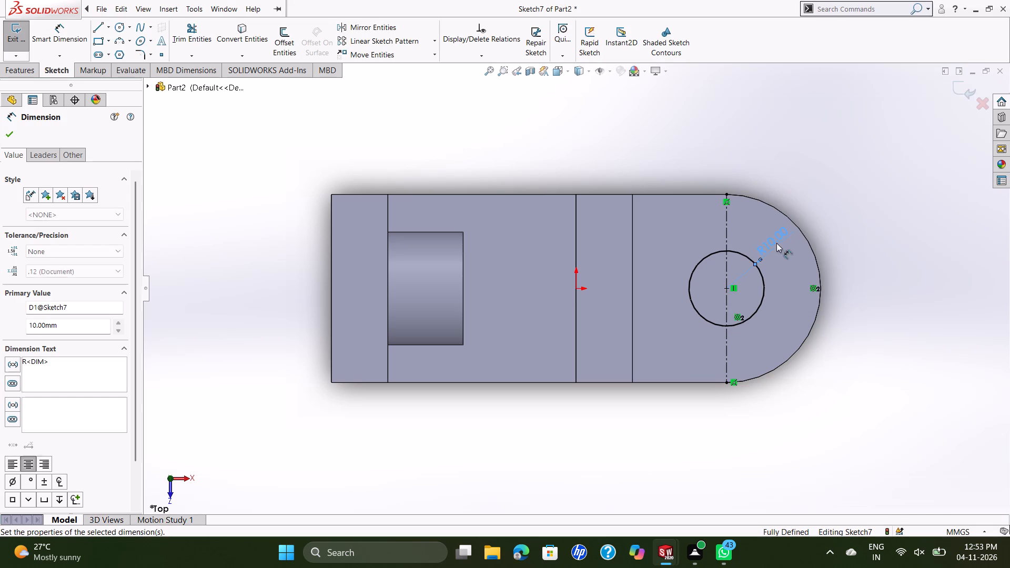
pyautogui.click(5, 137)
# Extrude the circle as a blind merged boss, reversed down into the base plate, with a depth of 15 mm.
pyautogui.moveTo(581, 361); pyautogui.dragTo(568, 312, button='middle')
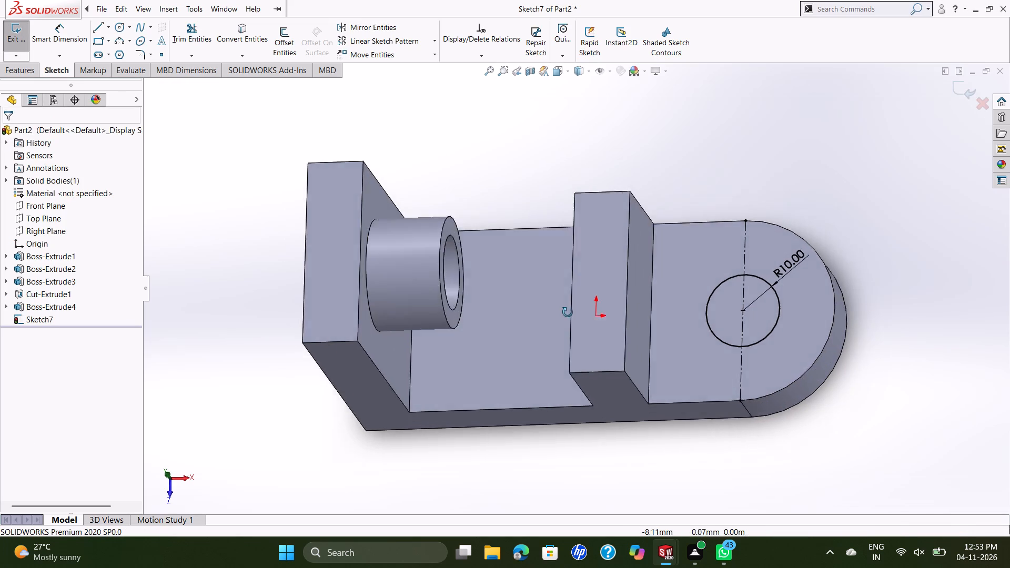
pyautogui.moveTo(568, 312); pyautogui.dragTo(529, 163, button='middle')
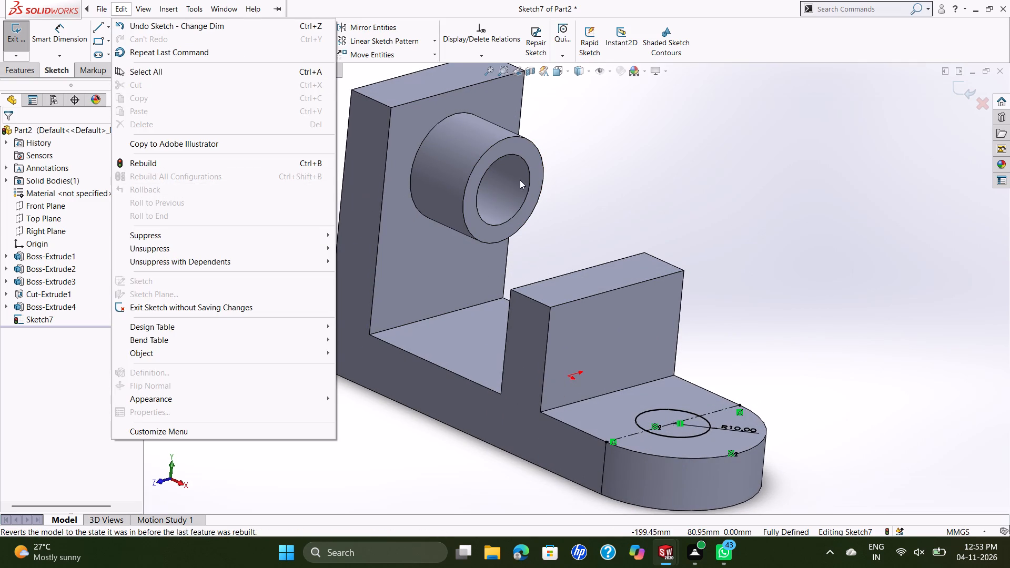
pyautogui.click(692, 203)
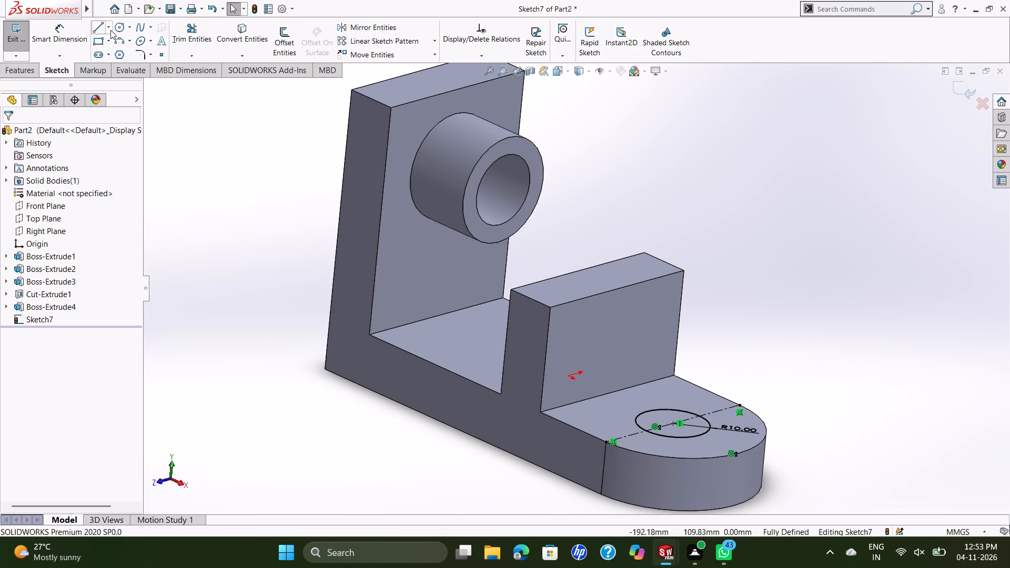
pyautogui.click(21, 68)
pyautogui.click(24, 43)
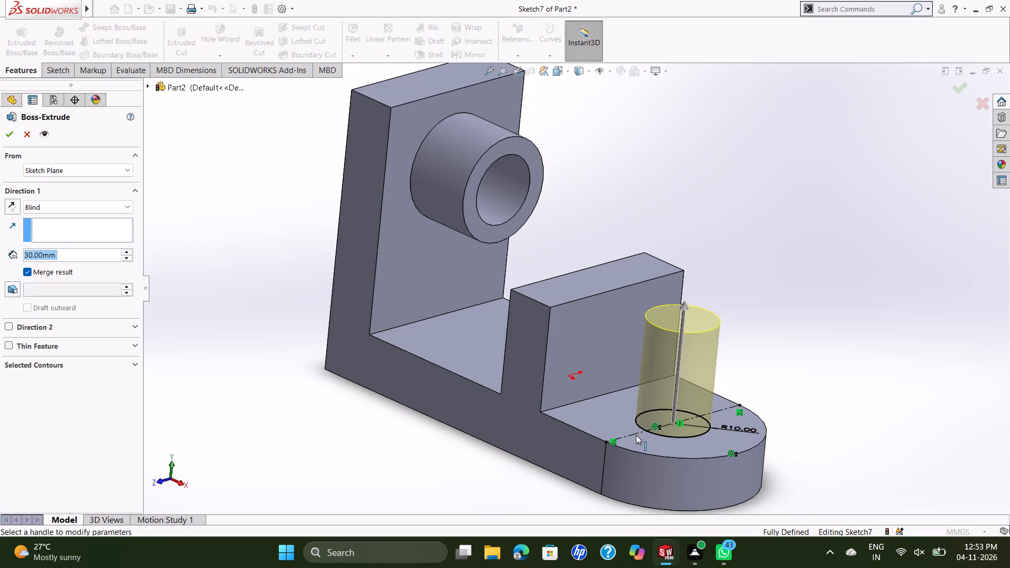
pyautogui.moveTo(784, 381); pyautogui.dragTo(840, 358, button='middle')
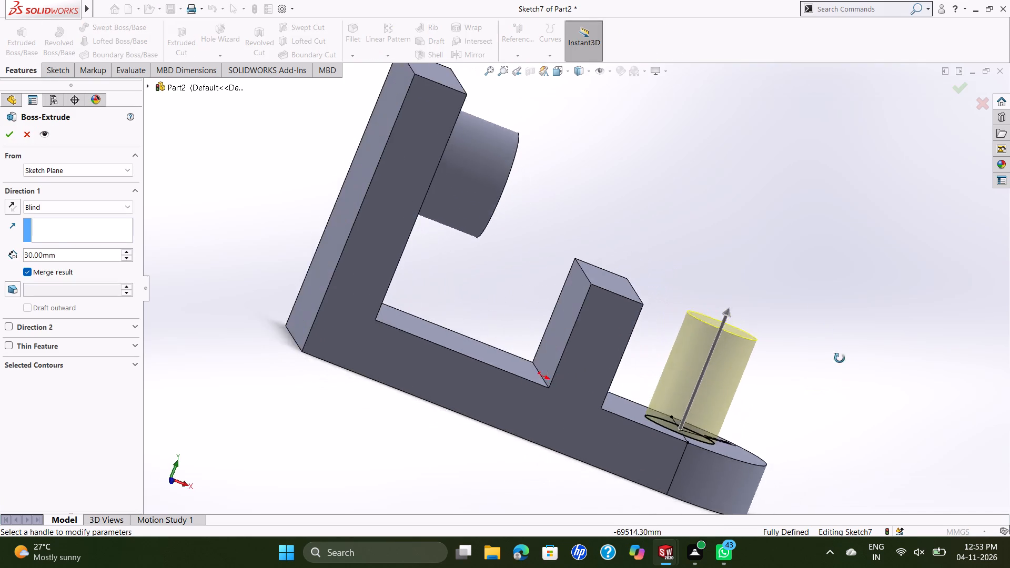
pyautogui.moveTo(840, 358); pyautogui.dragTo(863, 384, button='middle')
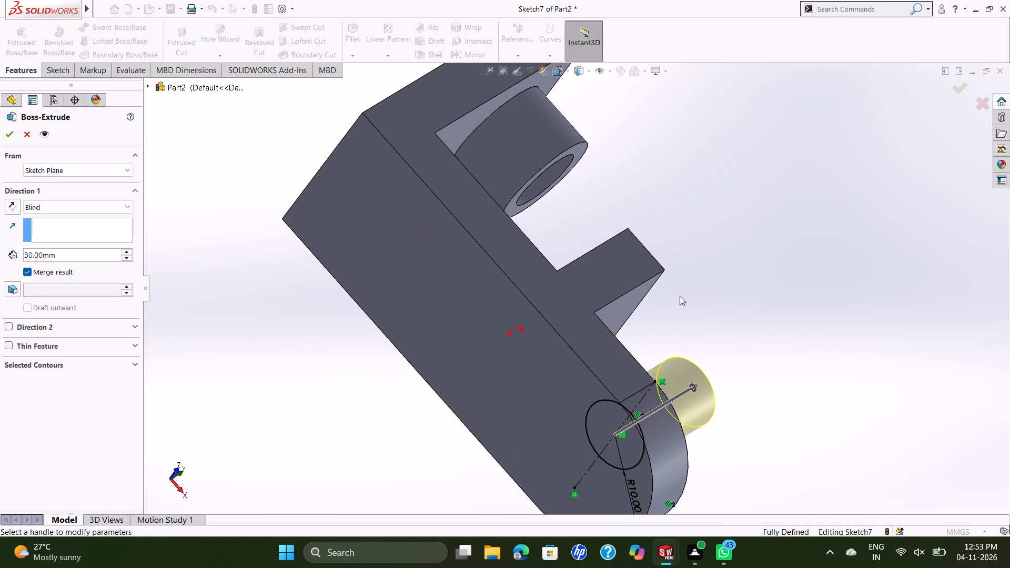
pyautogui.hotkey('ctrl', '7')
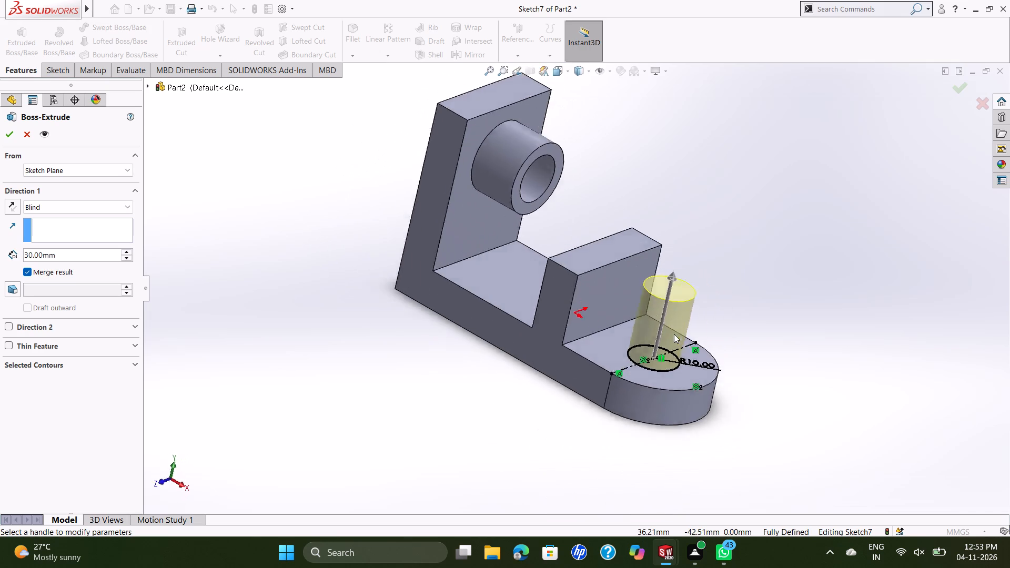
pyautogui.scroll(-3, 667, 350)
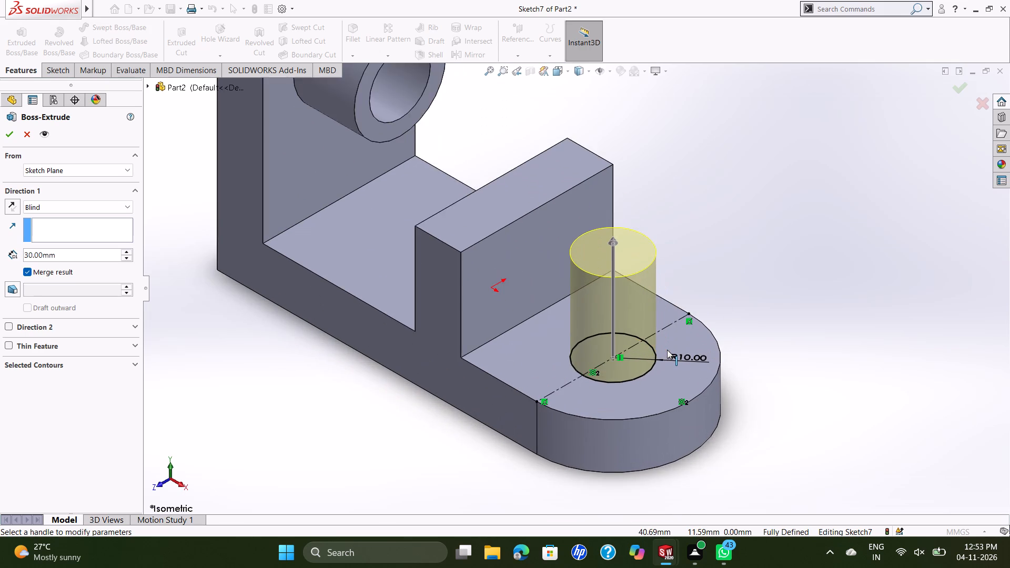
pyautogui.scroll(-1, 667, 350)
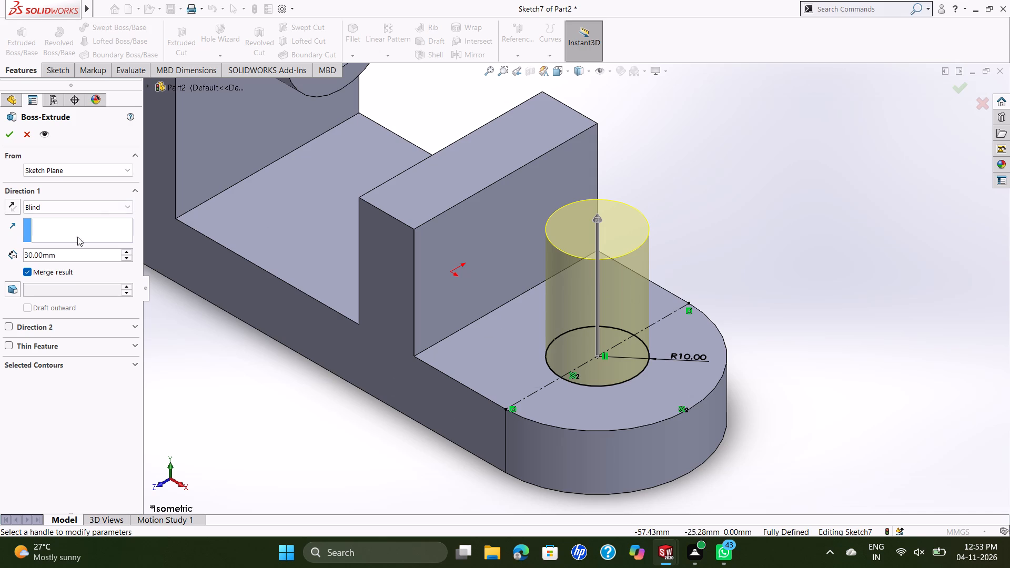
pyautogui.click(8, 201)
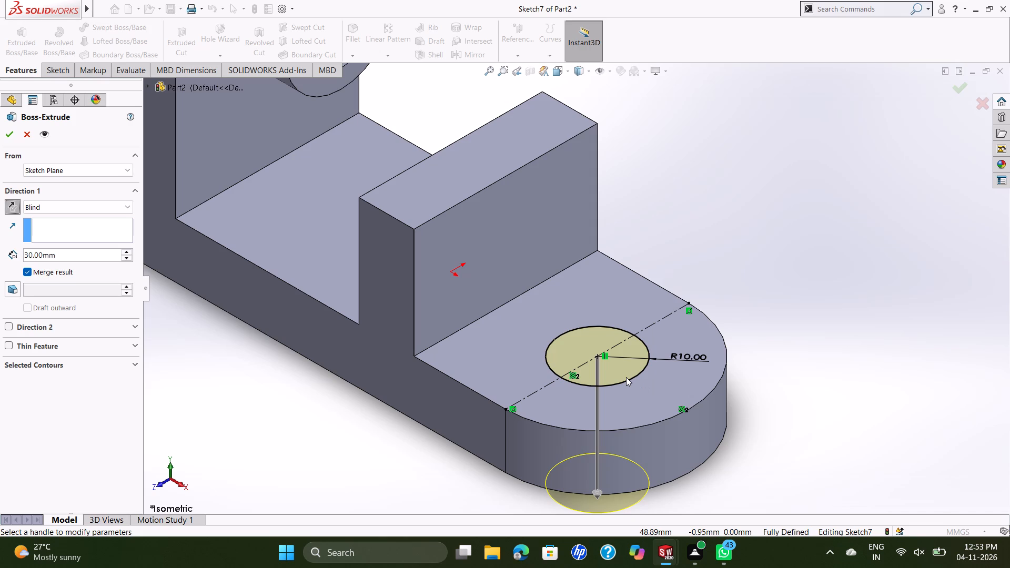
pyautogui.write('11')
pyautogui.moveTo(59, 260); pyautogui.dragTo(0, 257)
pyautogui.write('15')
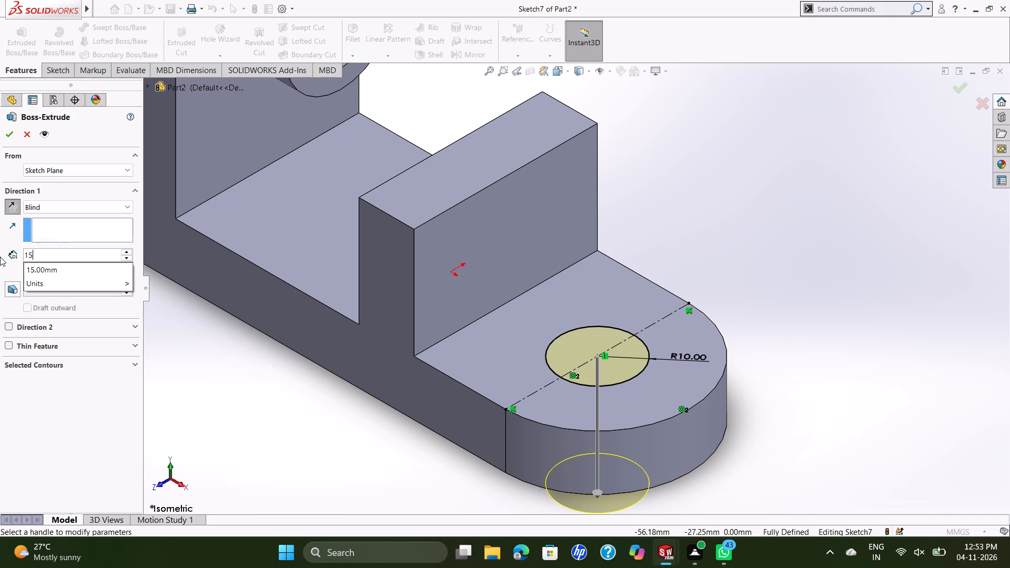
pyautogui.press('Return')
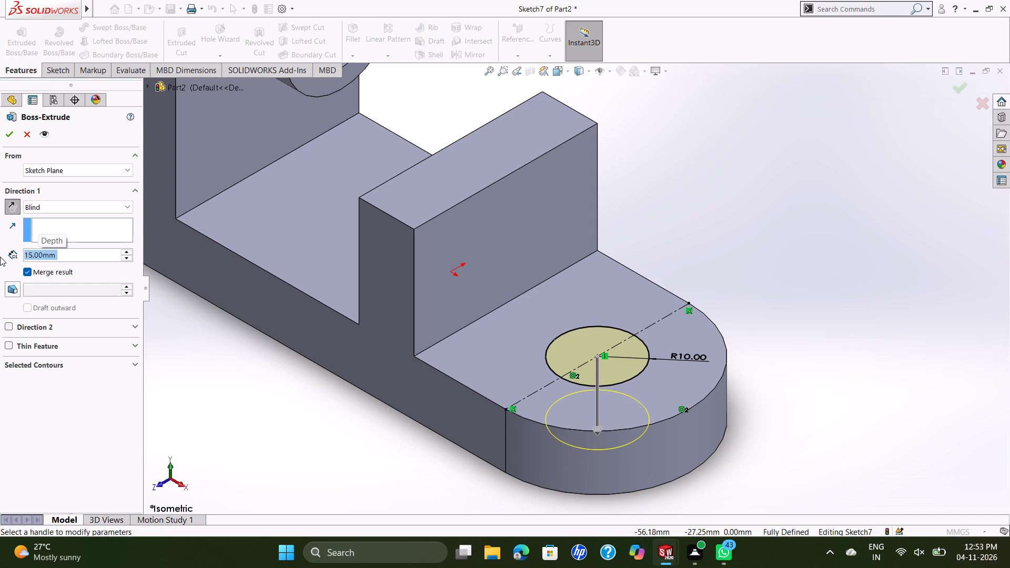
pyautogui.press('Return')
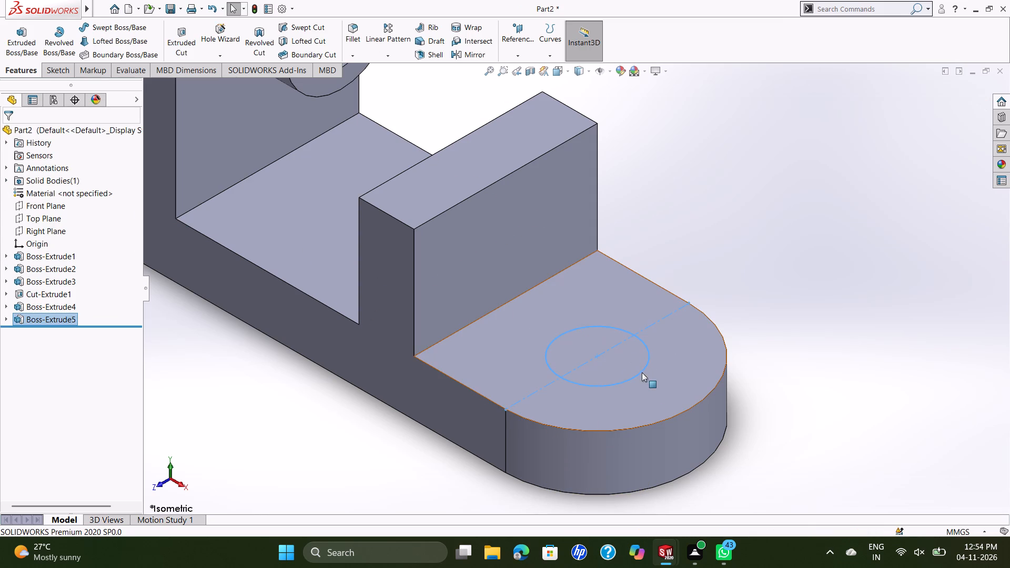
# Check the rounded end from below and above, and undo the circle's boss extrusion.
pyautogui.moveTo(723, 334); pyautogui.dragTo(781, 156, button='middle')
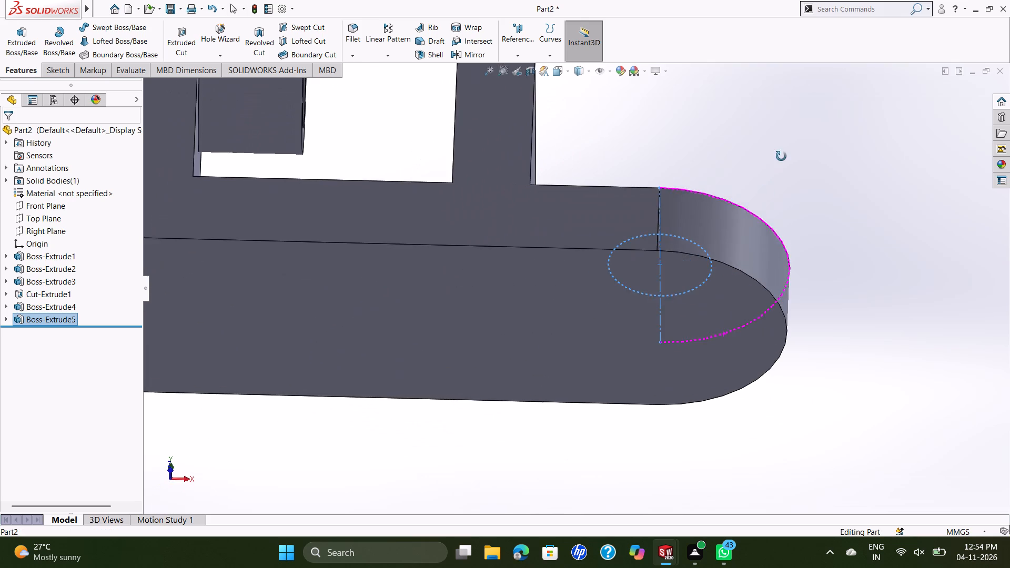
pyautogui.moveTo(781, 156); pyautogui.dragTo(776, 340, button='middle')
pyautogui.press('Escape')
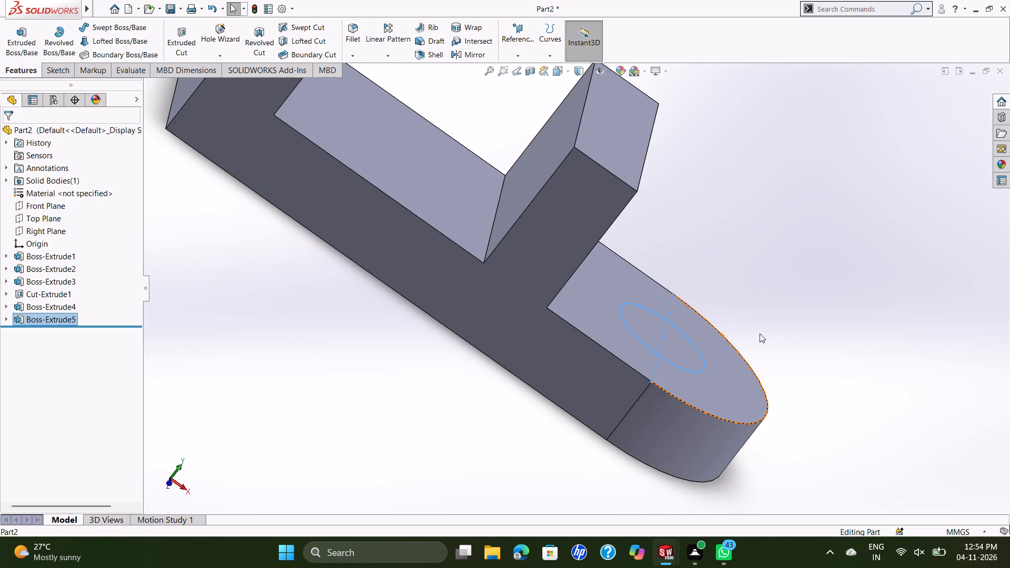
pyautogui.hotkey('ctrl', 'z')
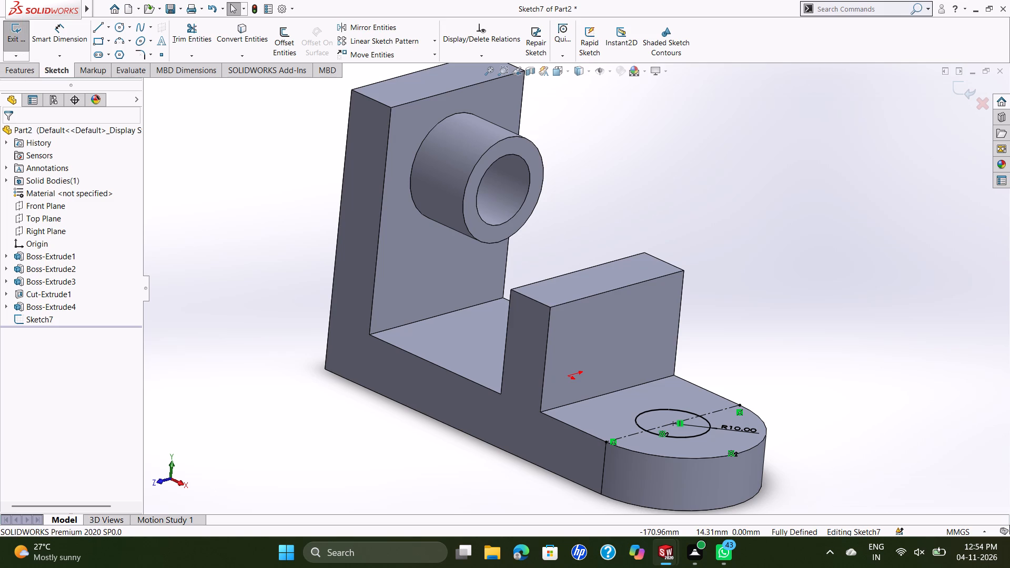
# Cut-extrude the circle as a 15 mm deep blind cut down through the rounded end of the base plate.
pyautogui.click(25, 73)
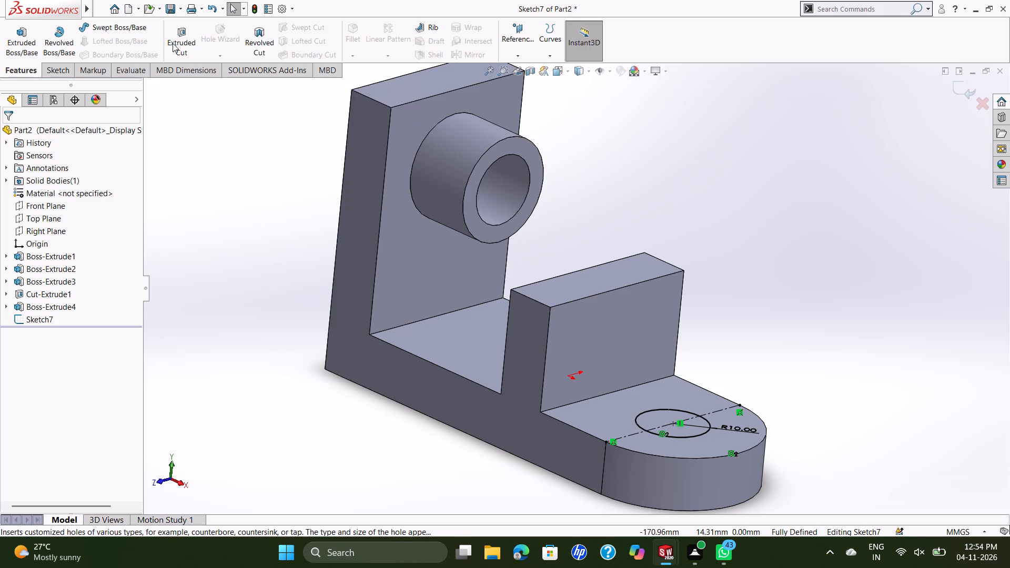
pyautogui.click(173, 43)
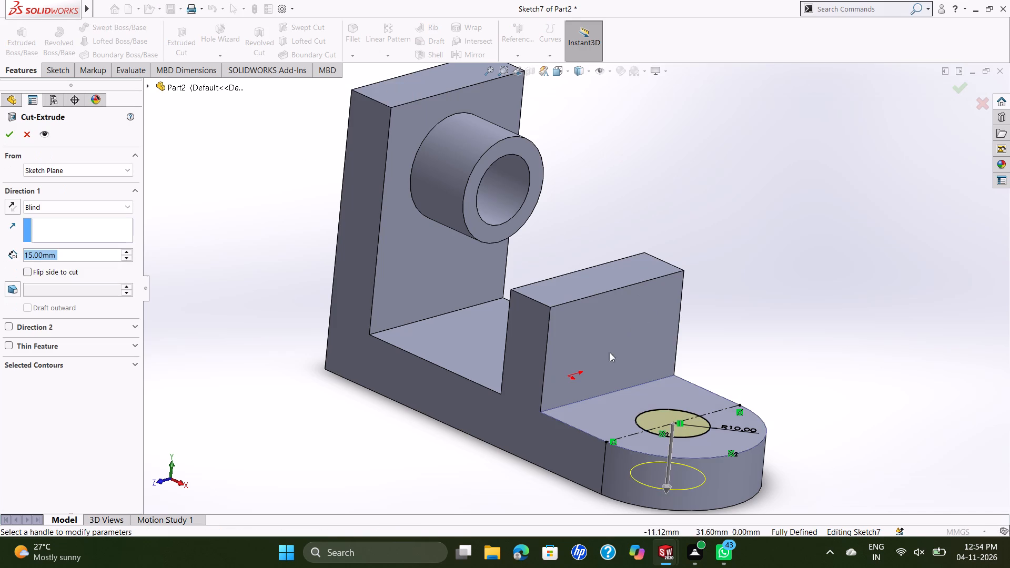
pyautogui.click(683, 424)
pyautogui.rightClick(820, 271)
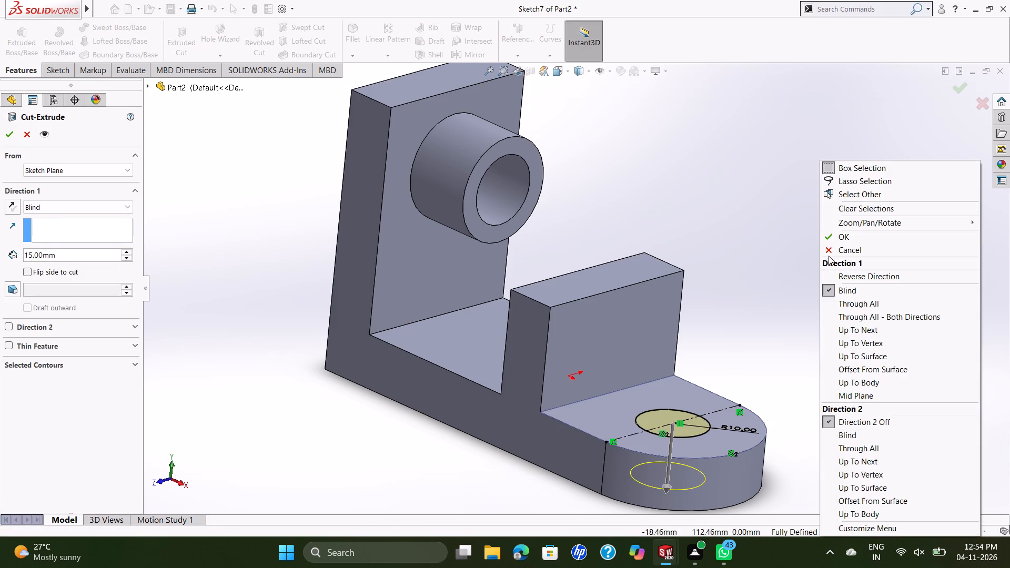
pyautogui.click(828, 237)
# Inspect the finished bracket from below and in isometric view, checking the through-hole, the boss's end face and the base plate's top face.
pyautogui.moveTo(715, 428); pyautogui.dragTo(681, 480, button='middle')
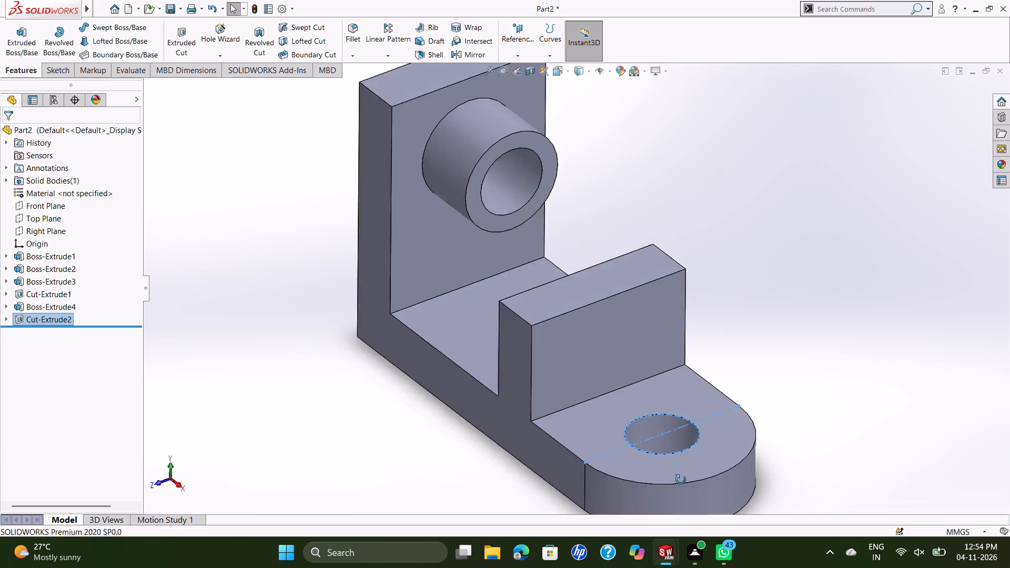
pyautogui.moveTo(681, 480); pyautogui.dragTo(705, 308, button='middle')
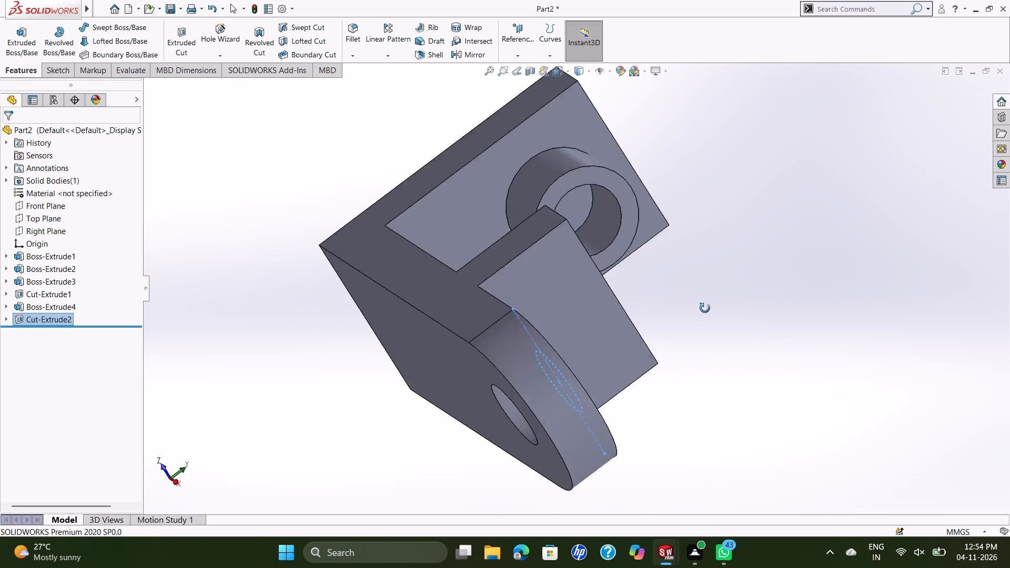
pyautogui.moveTo(705, 308); pyautogui.dragTo(744, 423, button='middle')
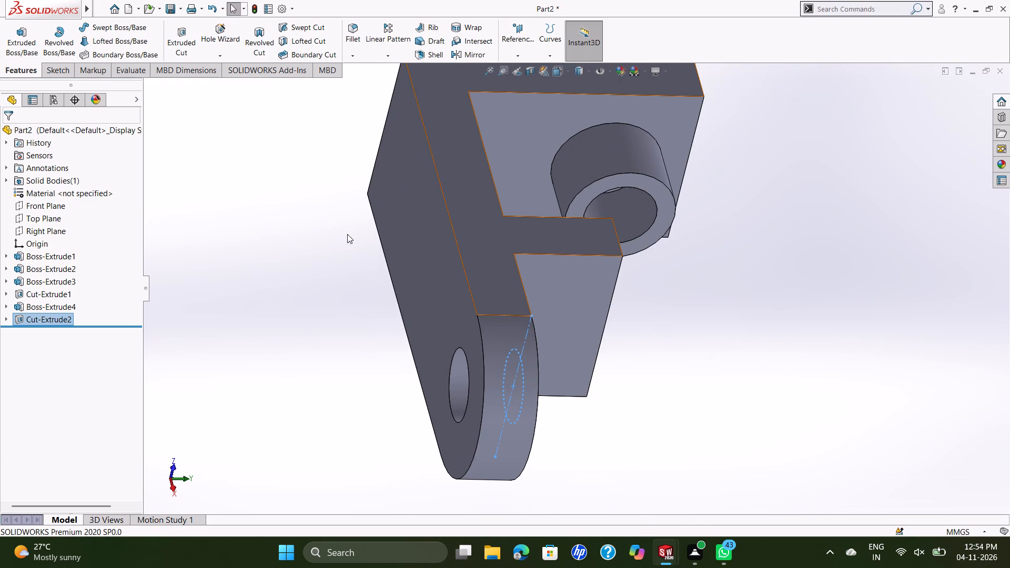
pyautogui.hotkey('ctrl', '7')
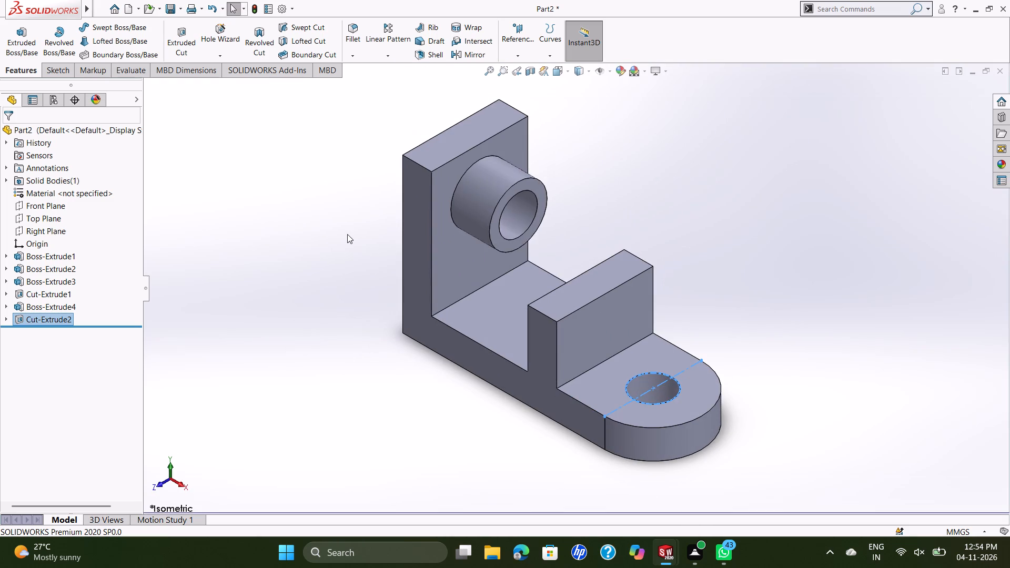
pyautogui.scroll(-1, 510, 293)
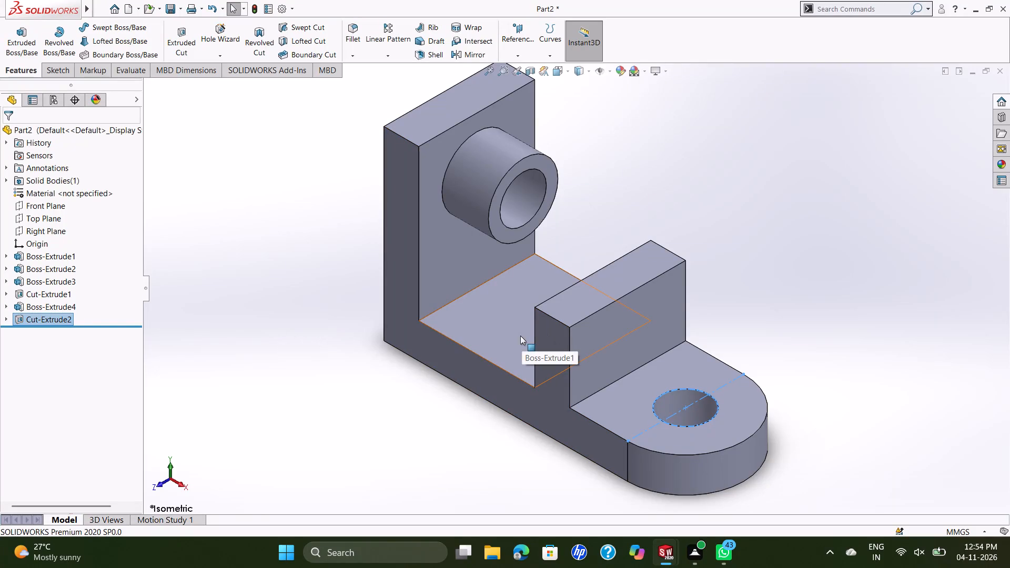
pyautogui.click(526, 159)
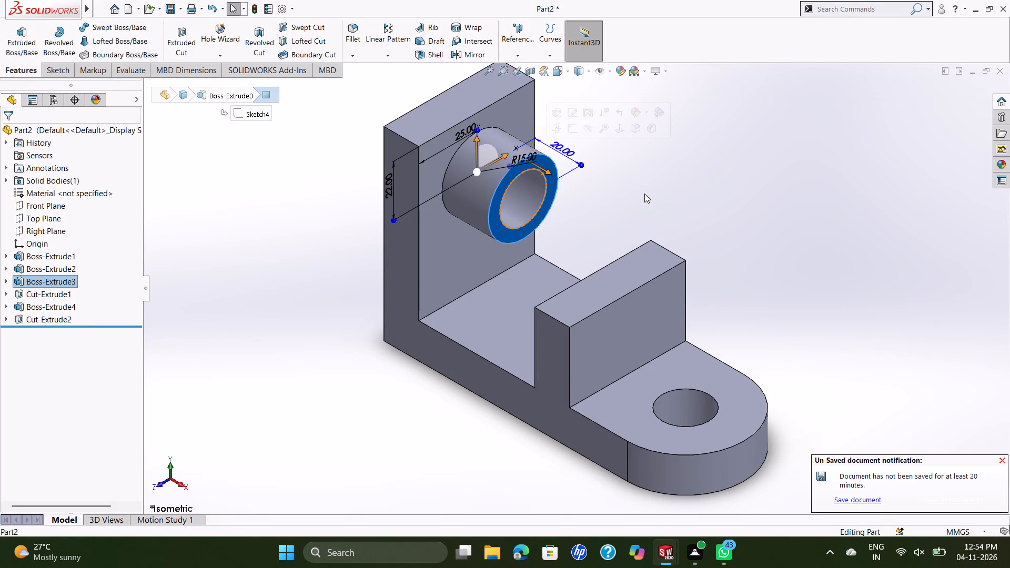
pyautogui.press('Escape')
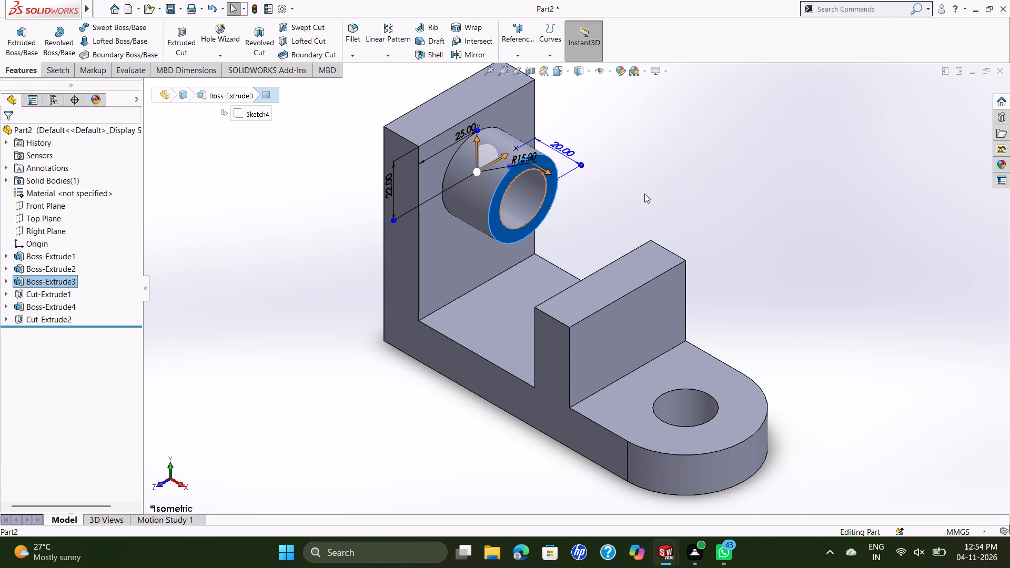
pyautogui.press('Escape')
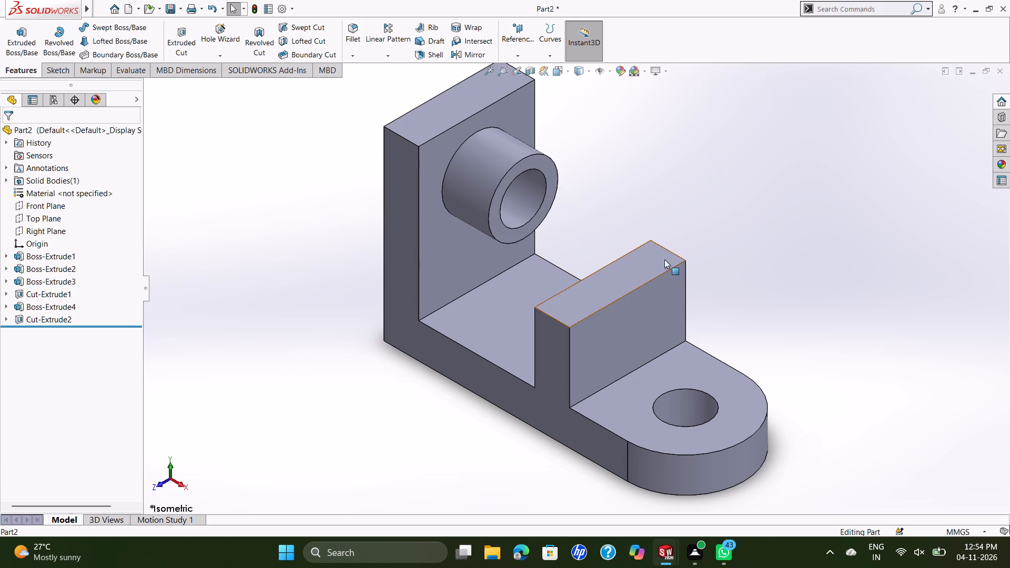
pyautogui.click(662, 365)
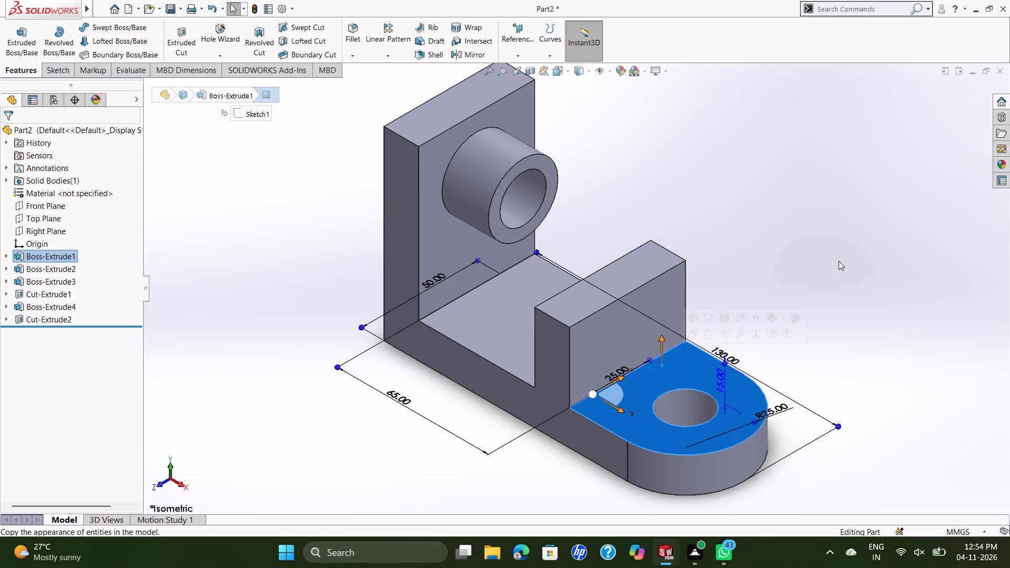
pyautogui.press('Escape')
pyautogui.press('Escape')
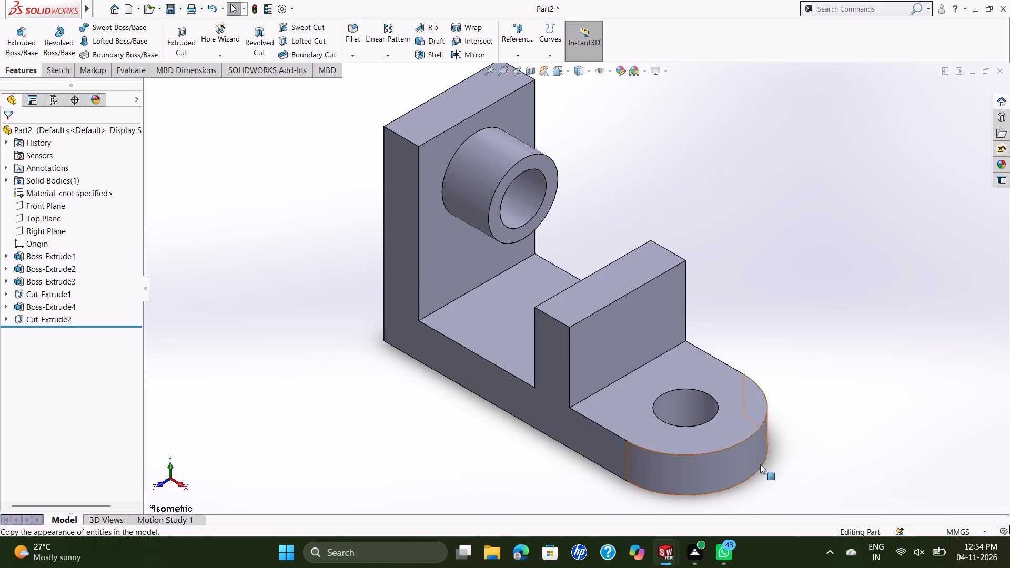
pyautogui.middleClick(845, 415)
pyautogui.moveTo(847, 411); pyautogui.dragTo(850, 404, button='middle')
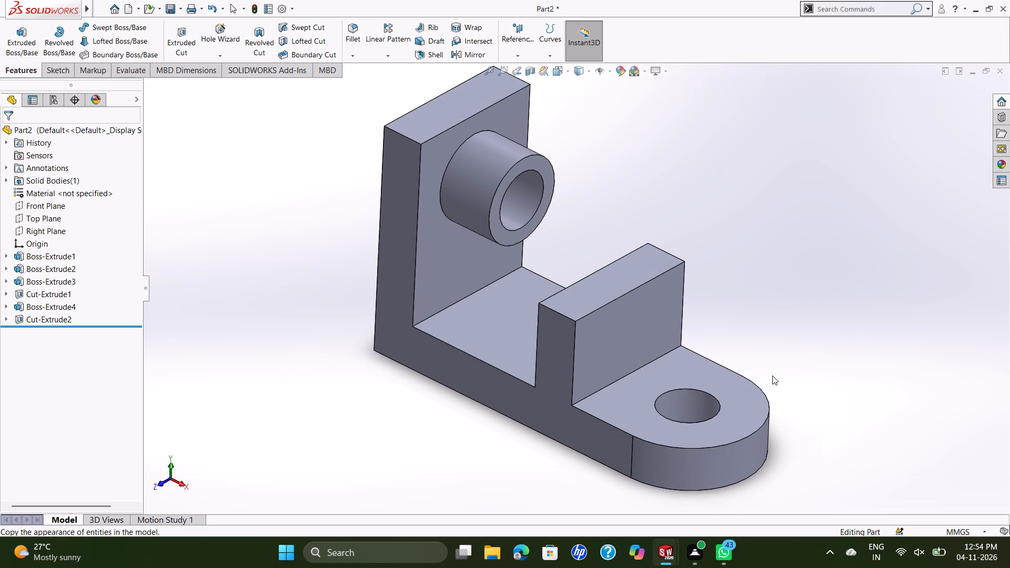
pyautogui.hotkey('ctrl', '7')
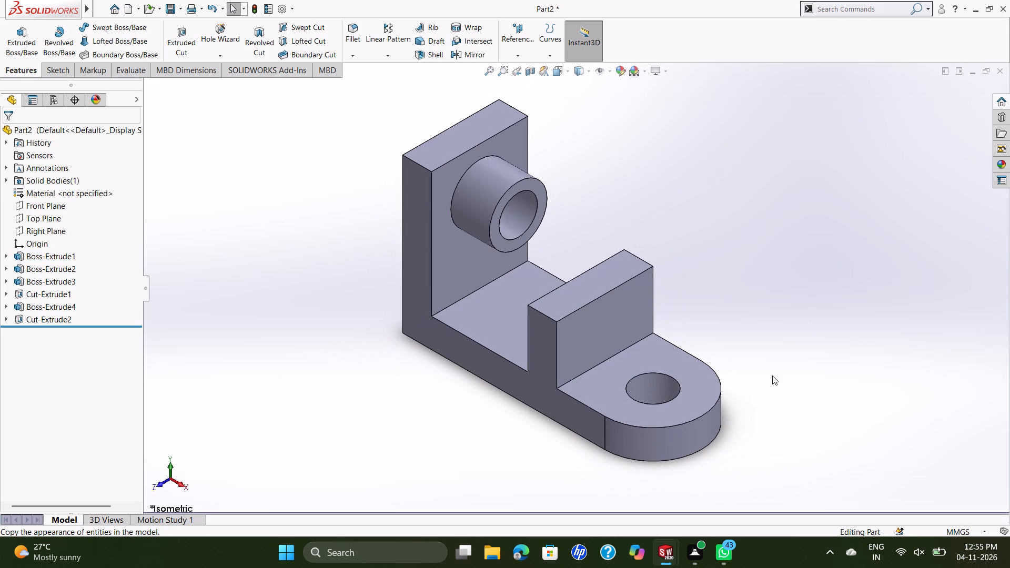
pyautogui.click(492, 72)
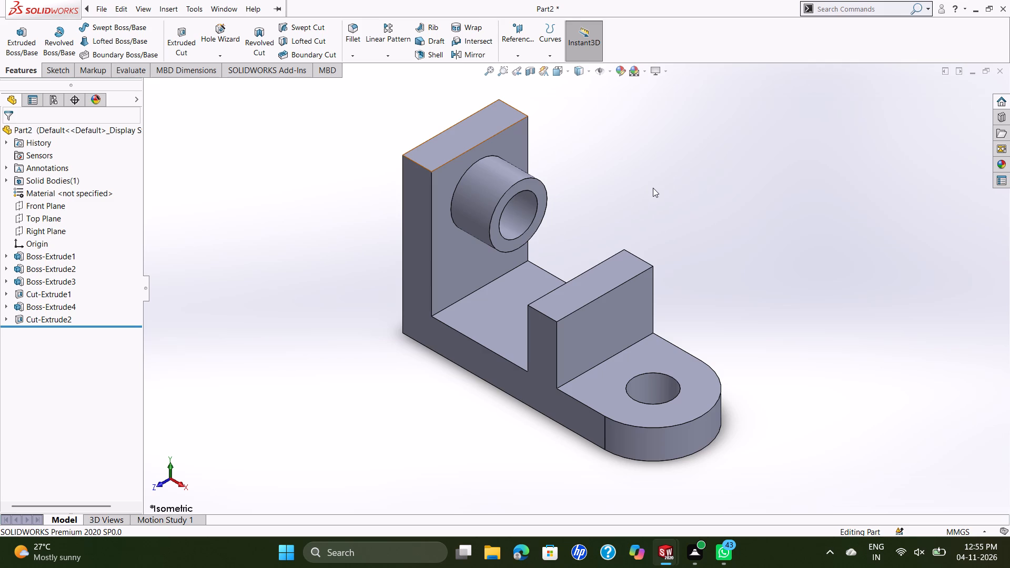
# Save the part in the Documents folder as a SOLIDWORKS Part named D 31.
pyautogui.hotkey('ctrl', 's')
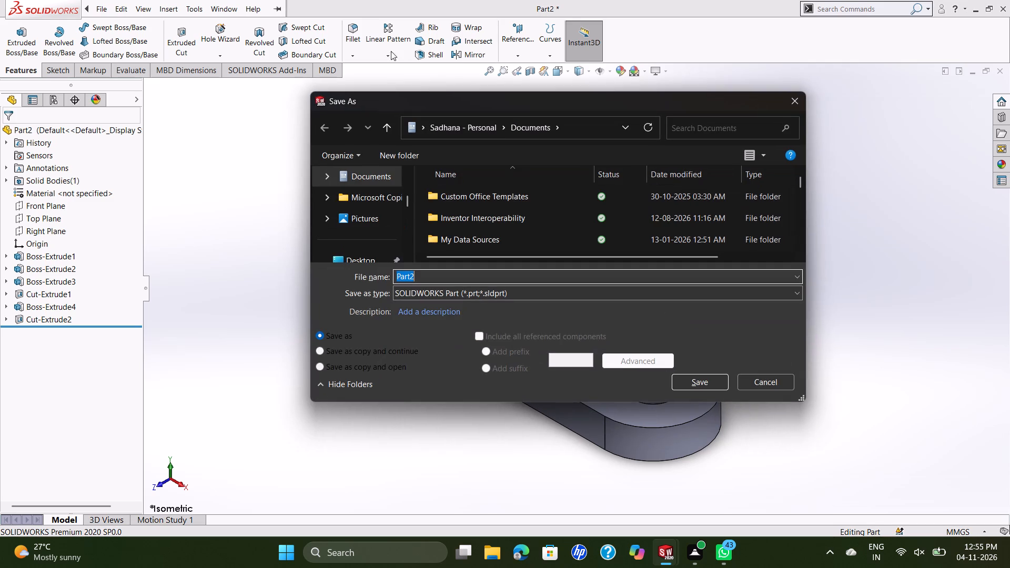
pyautogui.write('D')
pyautogui.press('space')
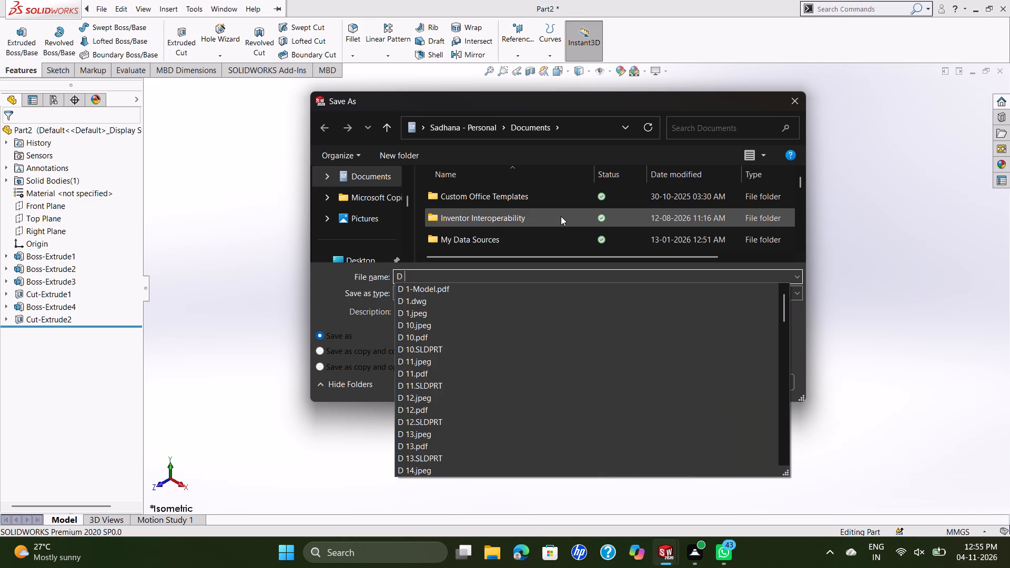
pyautogui.press('3')
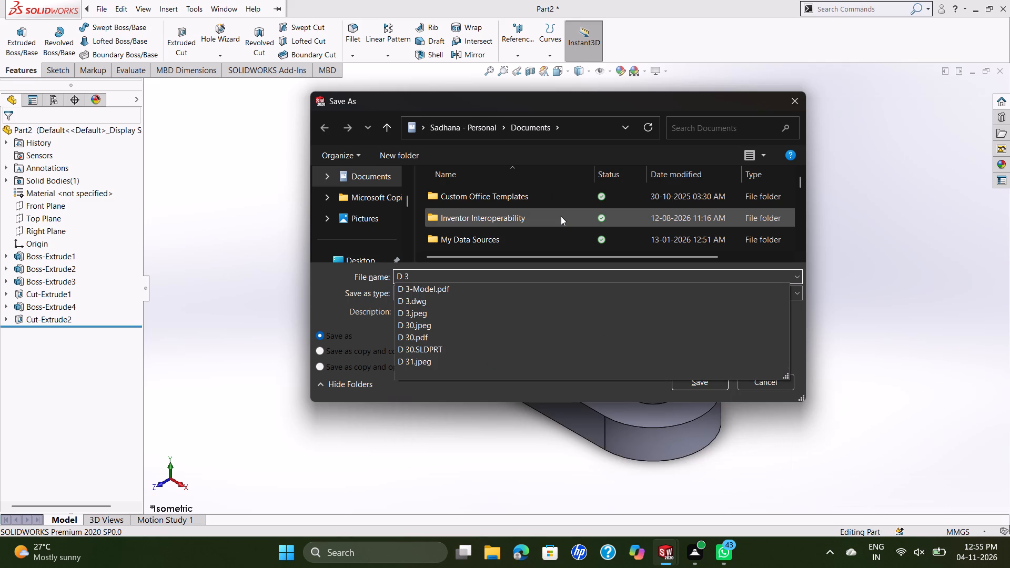
pyautogui.press('1')
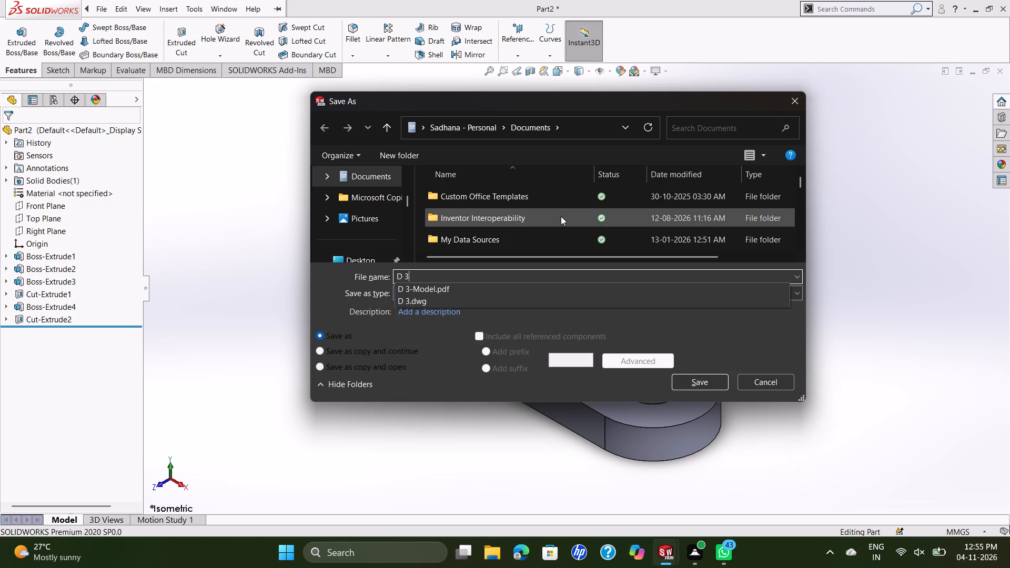
pyautogui.press('Return')
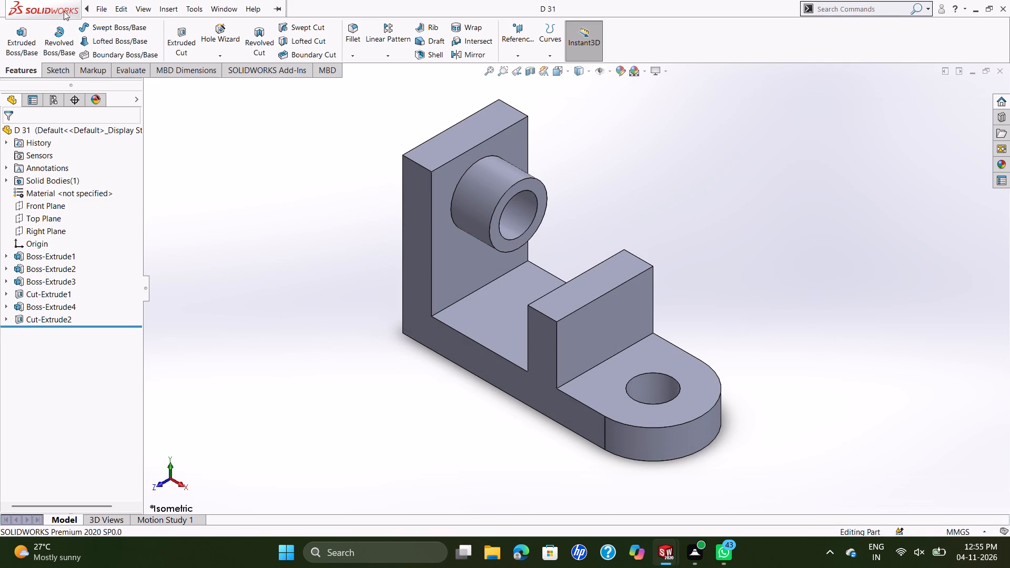
# Save a copy of the part as an Adobe PDF named D 31 in the Documents folder.
pyautogui.click(97, 3)
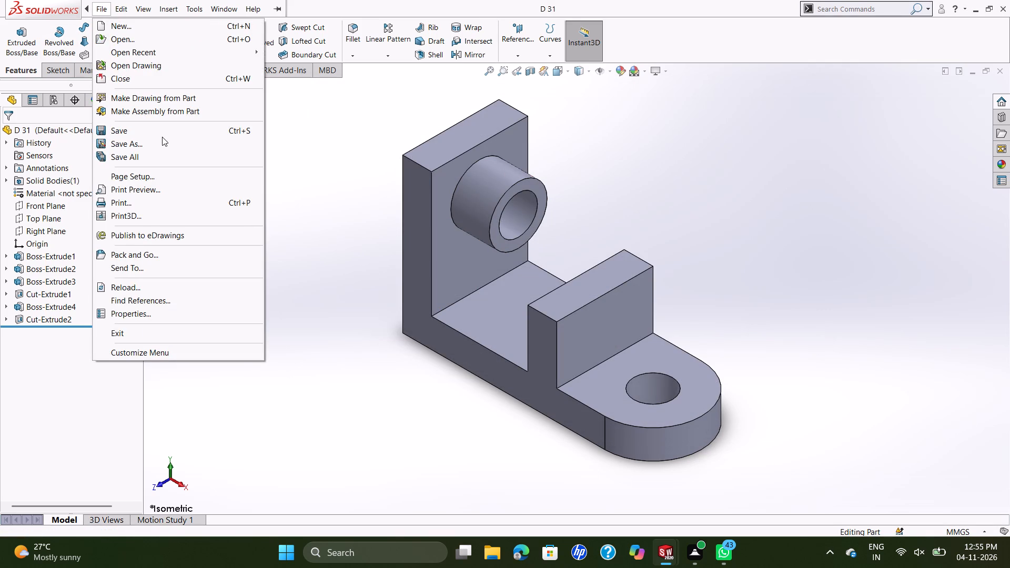
pyautogui.click(166, 145)
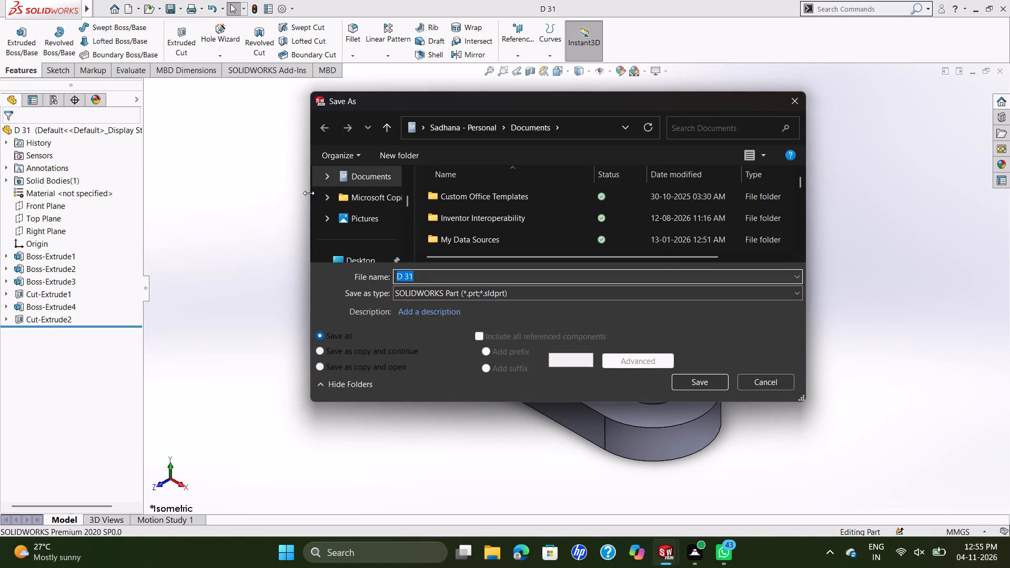
pyautogui.click(800, 289)
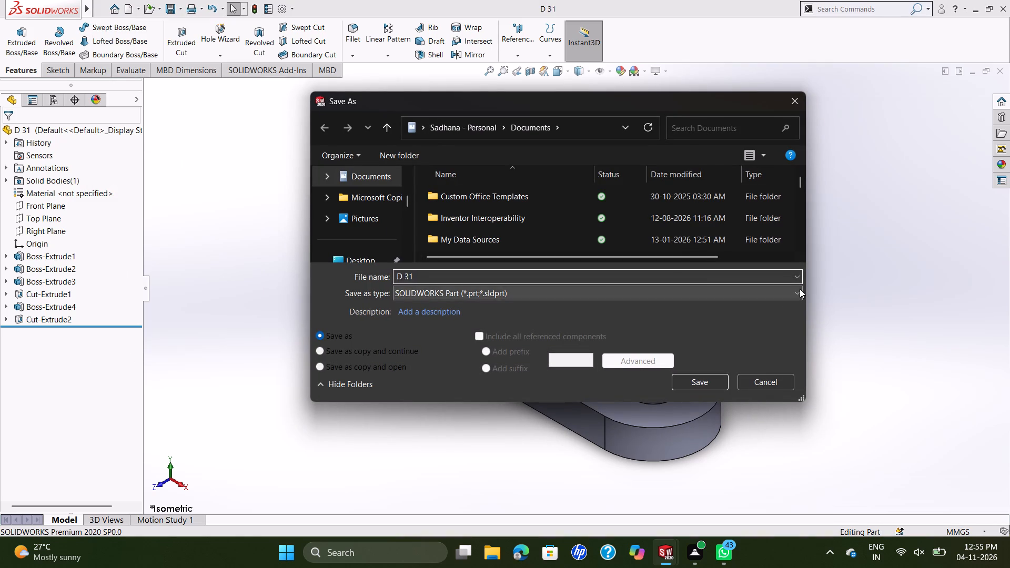
pyautogui.click(632, 78)
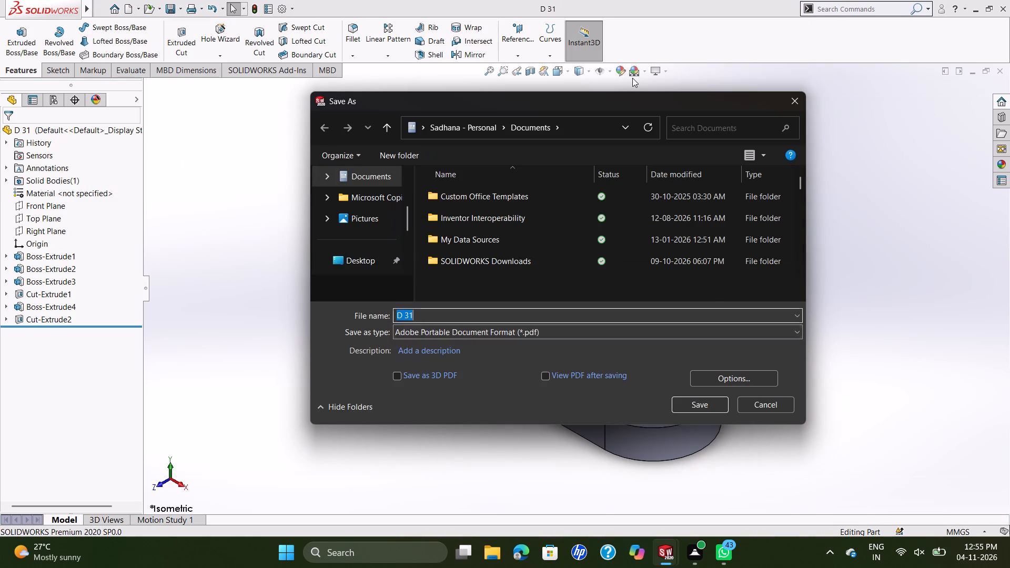
pyautogui.click(694, 398)
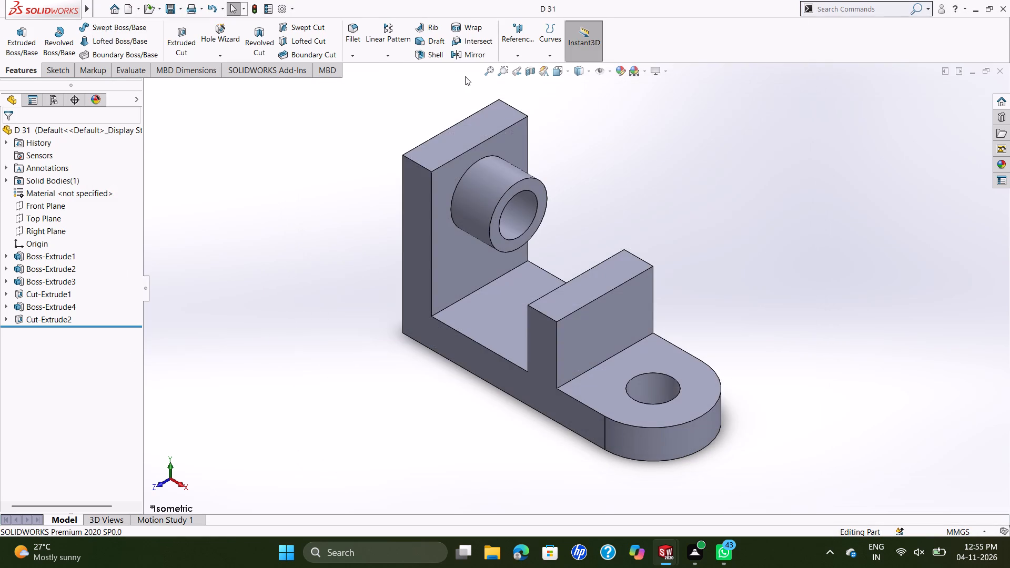
pyautogui.scroll(1, 446, 107)
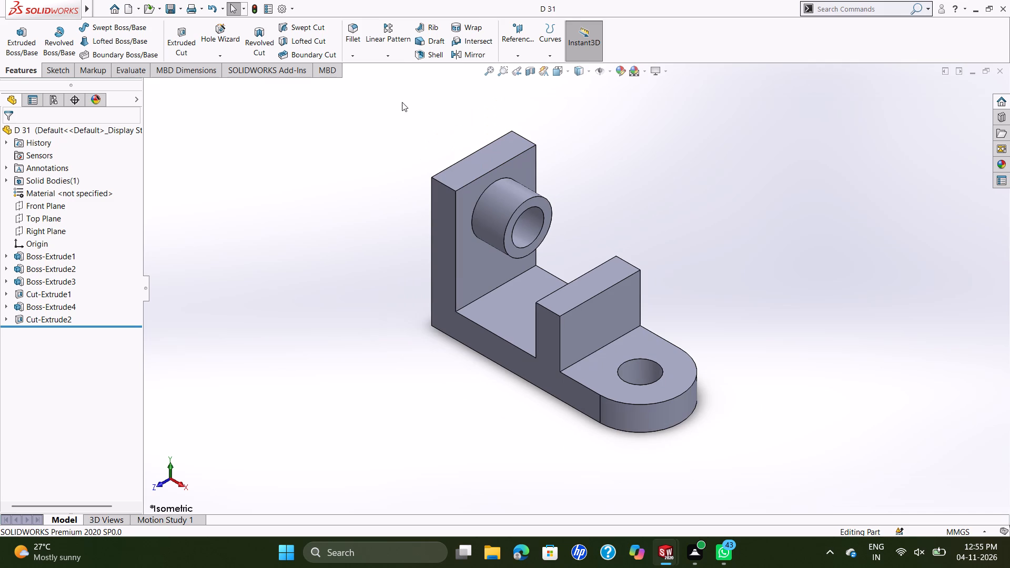